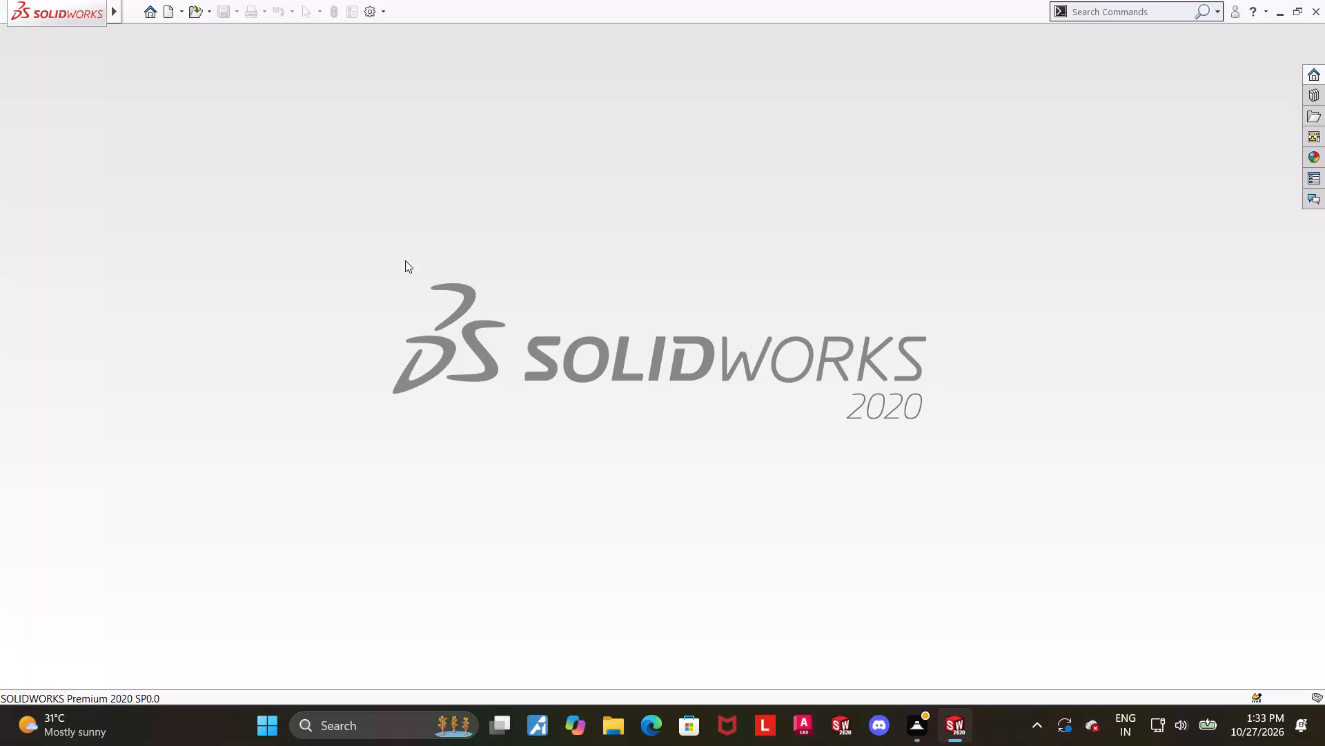
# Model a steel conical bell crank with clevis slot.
# Create a new part document.
pyautogui.click(175, 15)
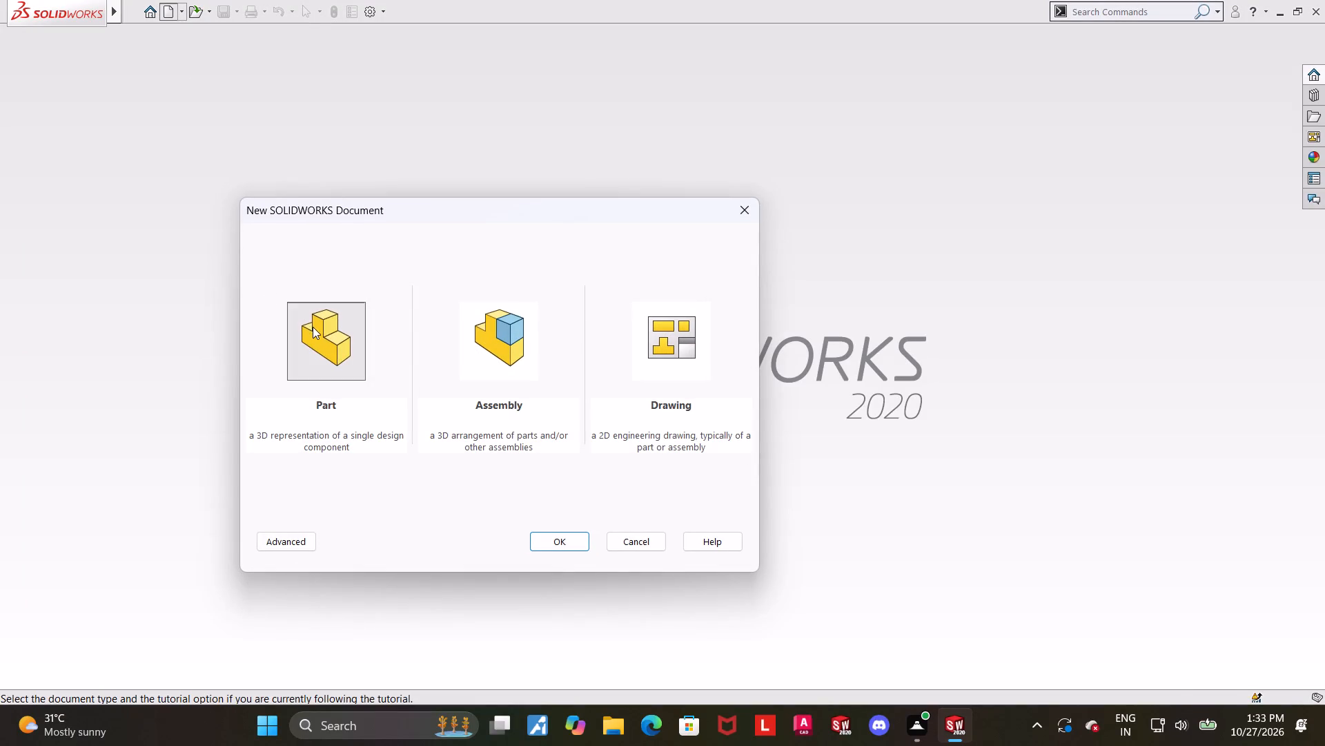
pyautogui.doubleClick(313, 327)
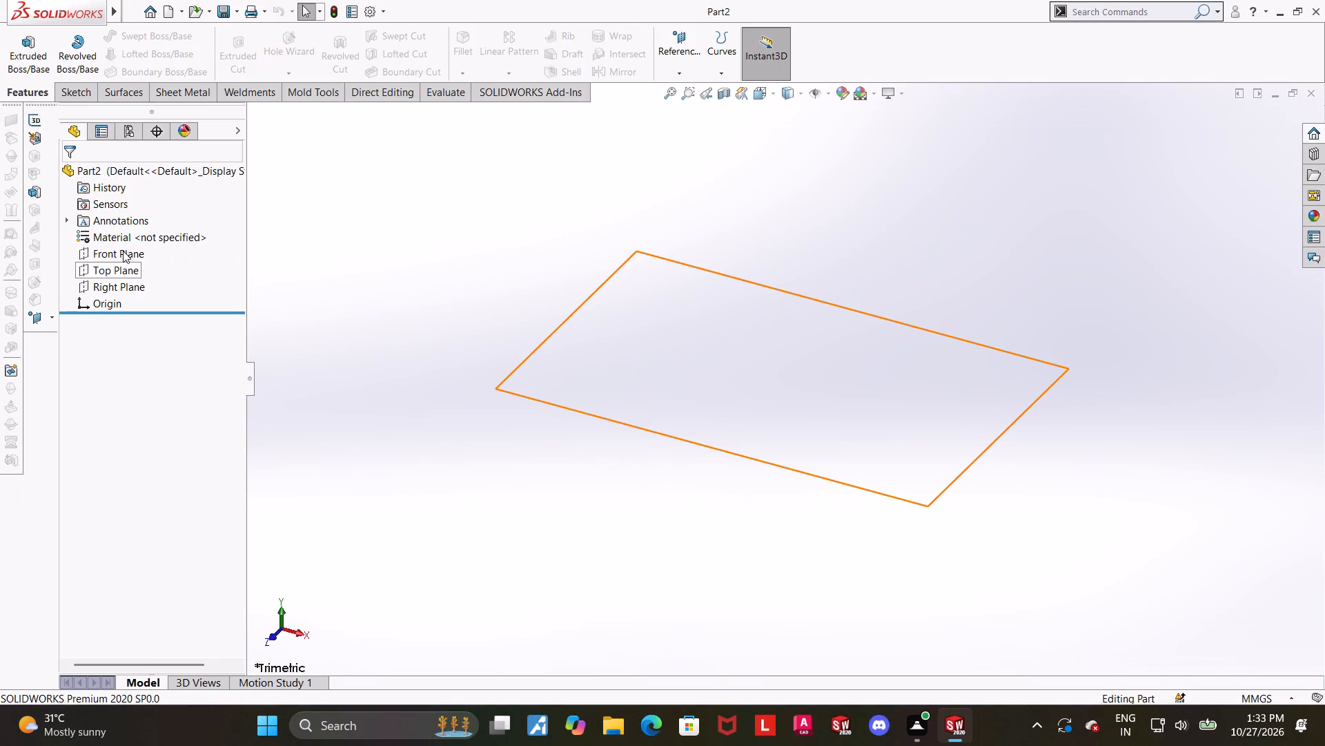
# Start a new sketch on the Front Plane.
pyautogui.click(123, 251)
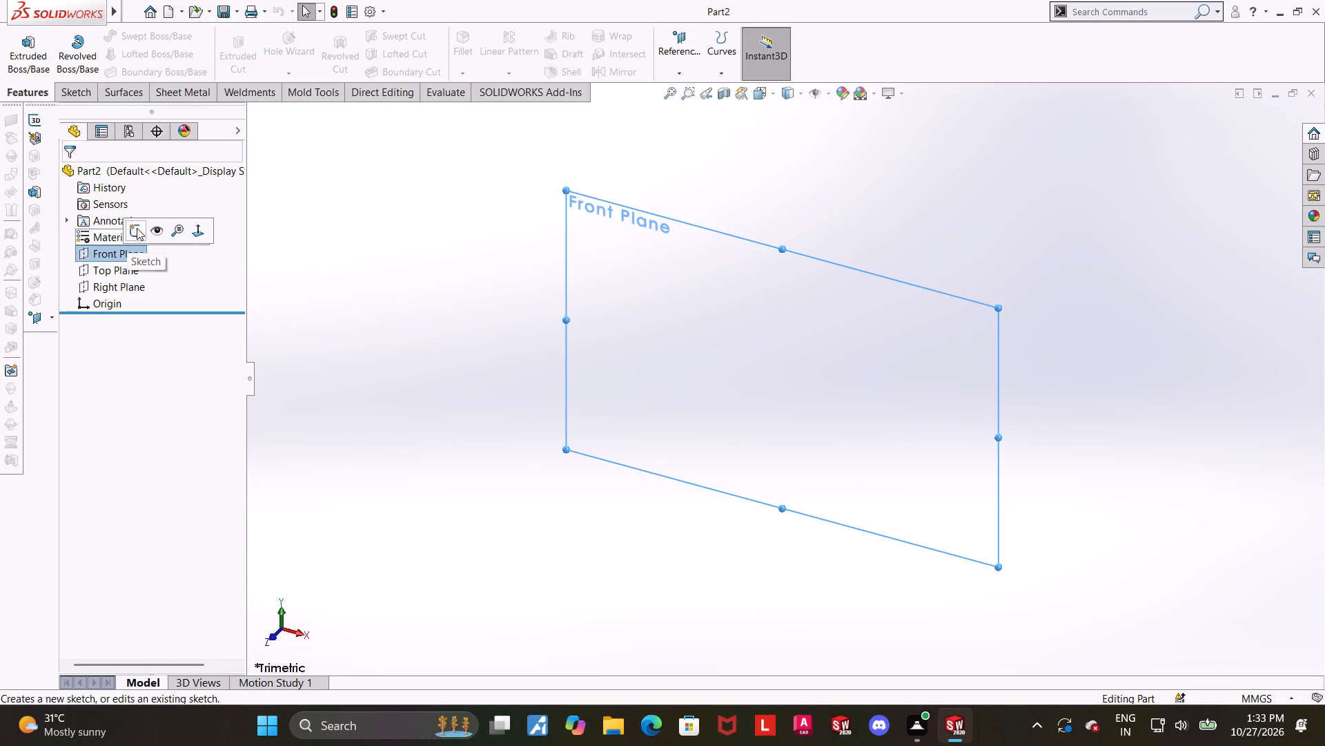
pyautogui.click(471, 408)
pyautogui.moveTo(328, 393); pyautogui.dragTo(340, 382, button='middle')
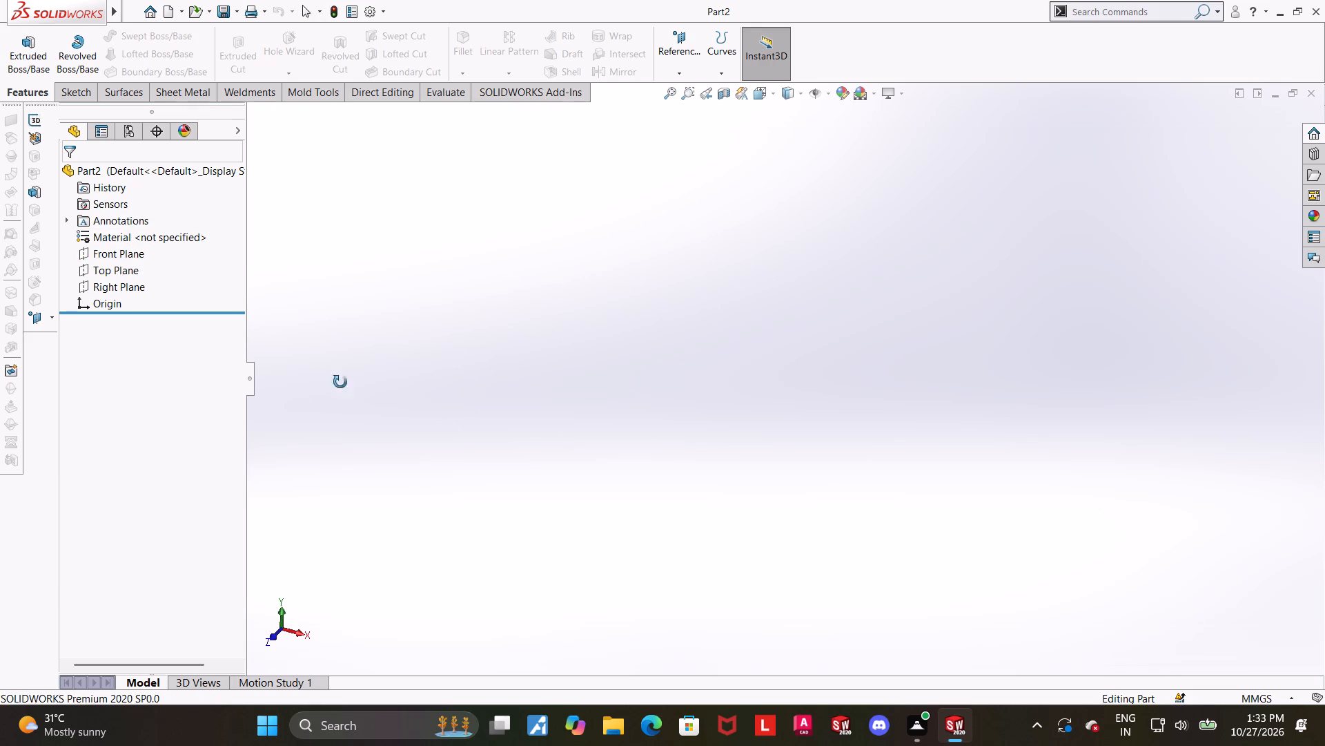
pyautogui.moveTo(340, 382); pyautogui.dragTo(407, 403, button='middle')
pyautogui.click(96, 249)
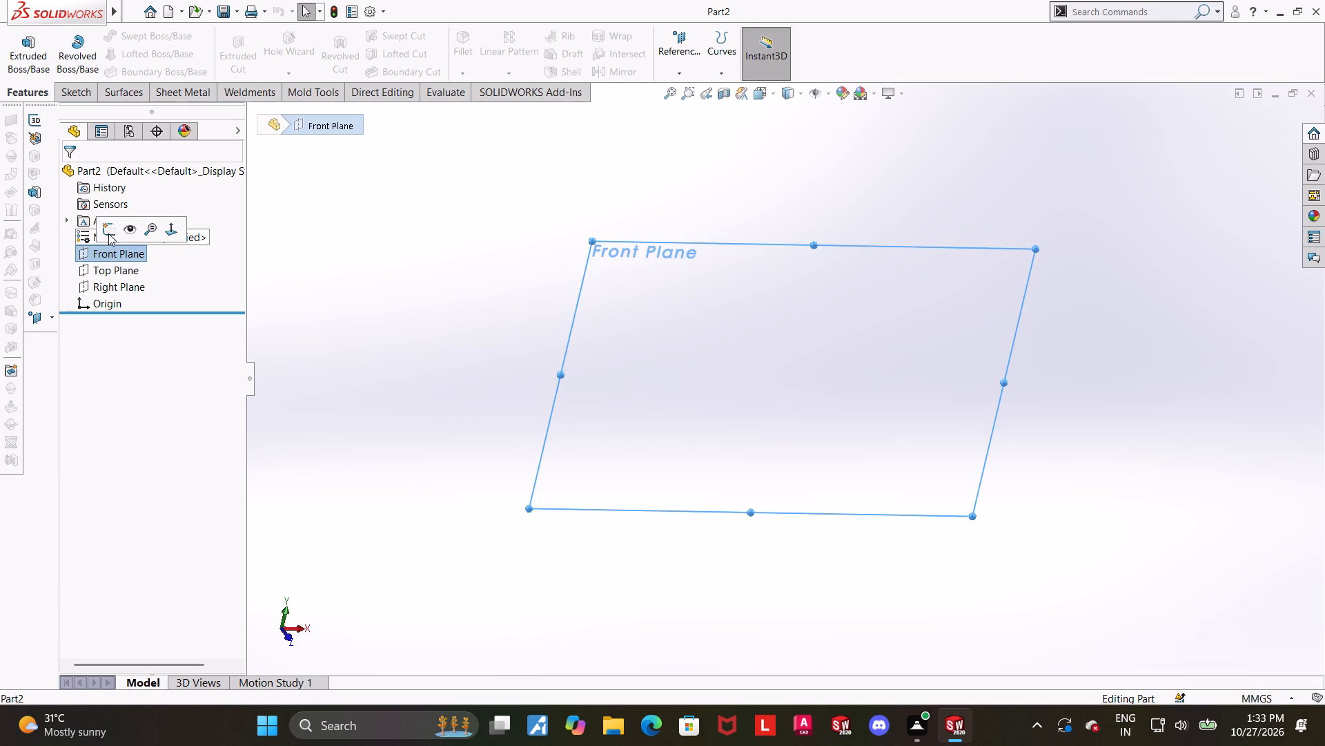
pyautogui.click(108, 232)
# Sketch a circle centred on the origin and dimension its diameter to 22 mm.
pyautogui.click(154, 35)
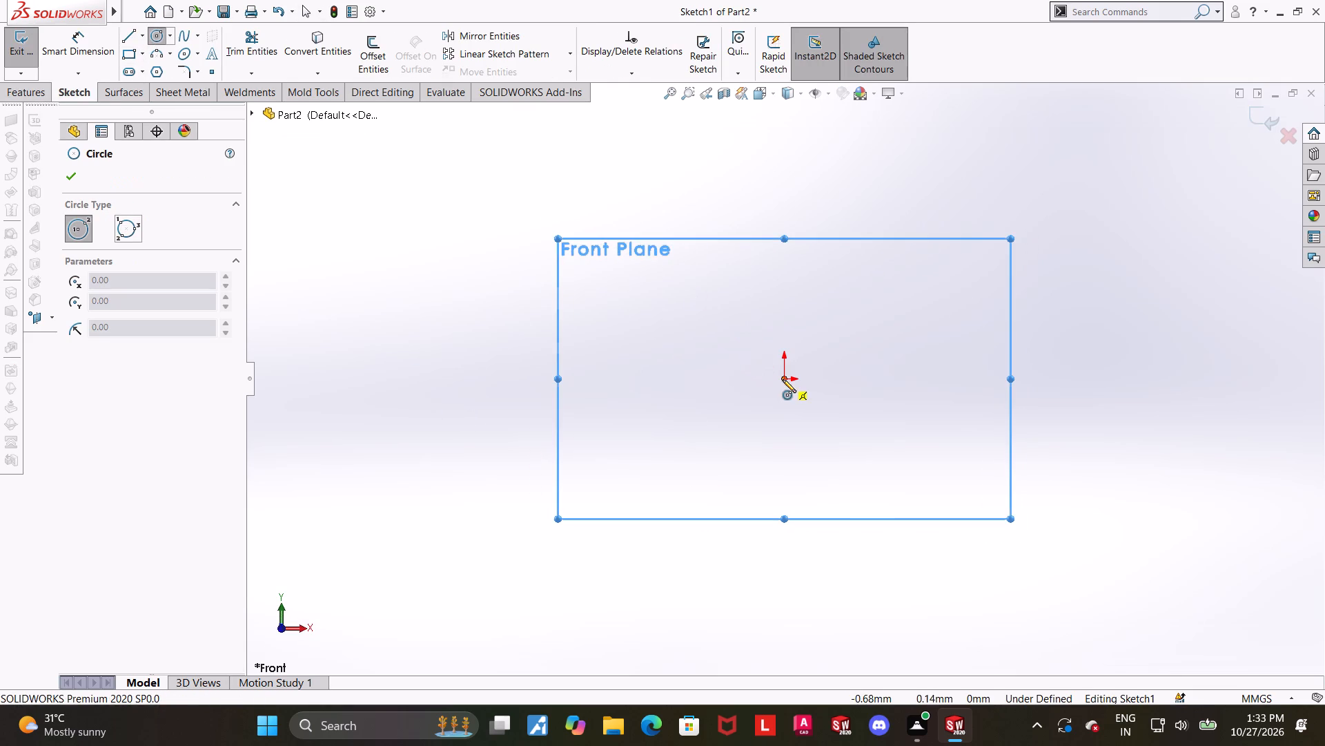
pyautogui.click(785, 380)
pyautogui.click(833, 338)
pyautogui.press('Escape')
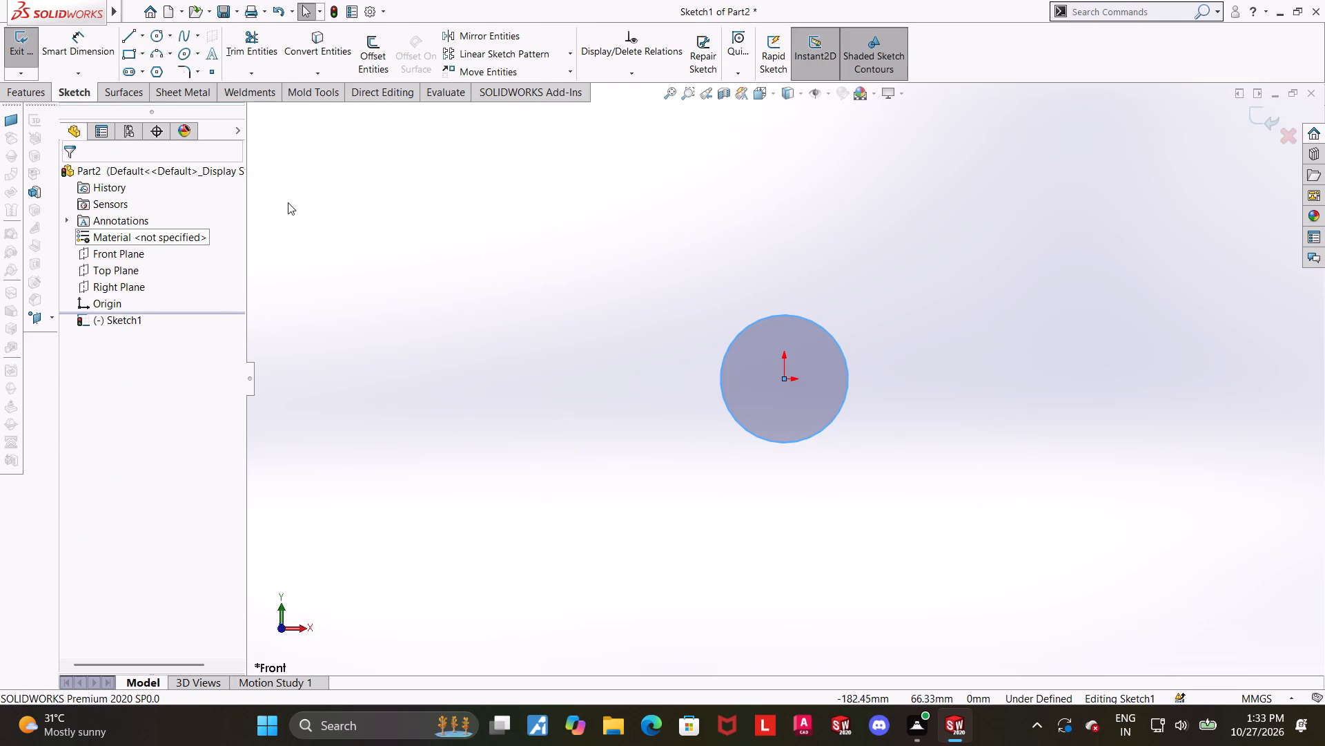
pyautogui.click(88, 46)
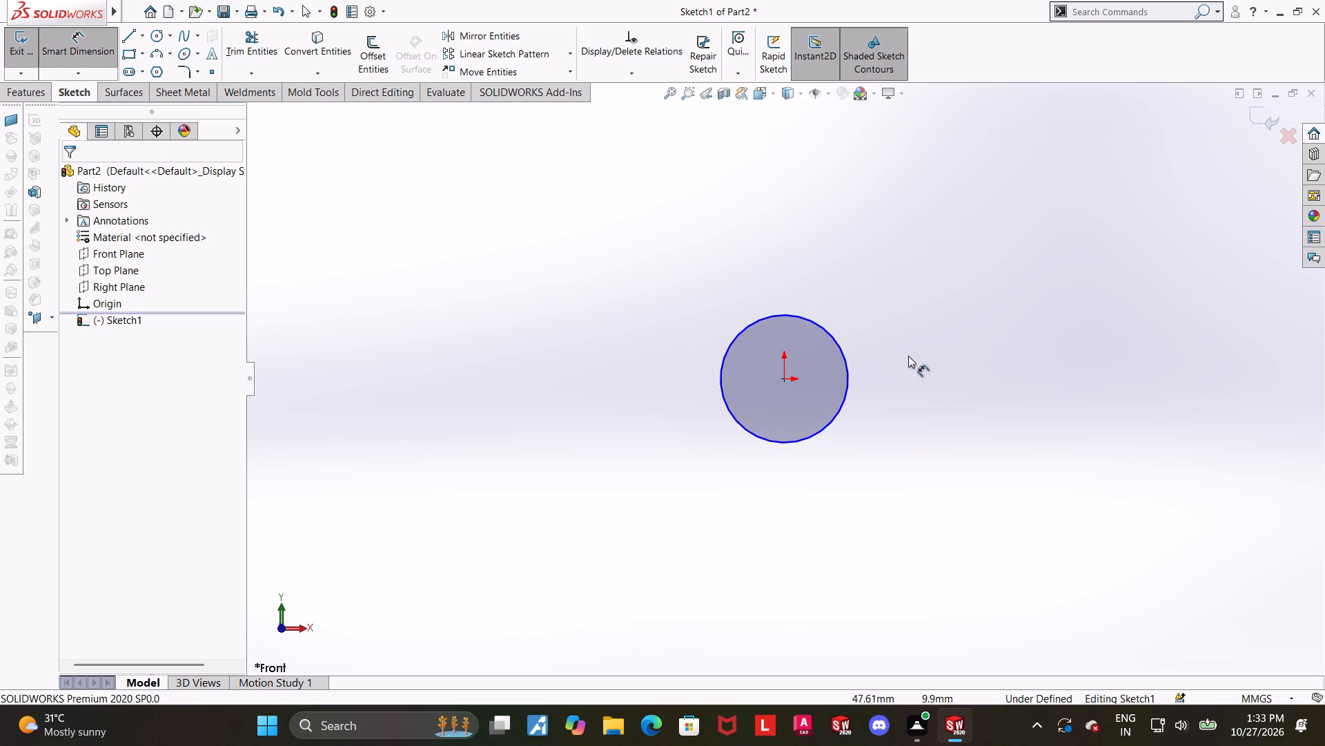
pyautogui.click(845, 394)
pyautogui.click(912, 467)
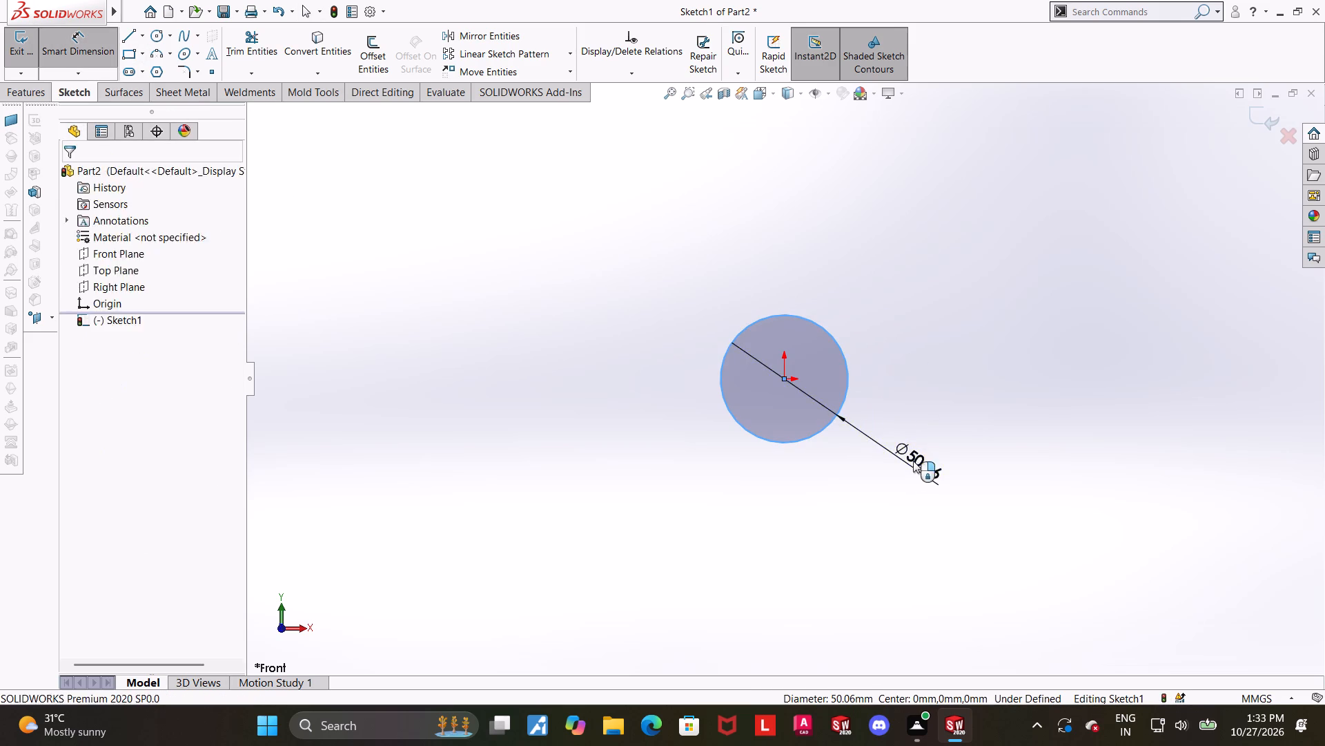
pyautogui.write('22')
pyautogui.press('Return')
pyautogui.press('Escape')
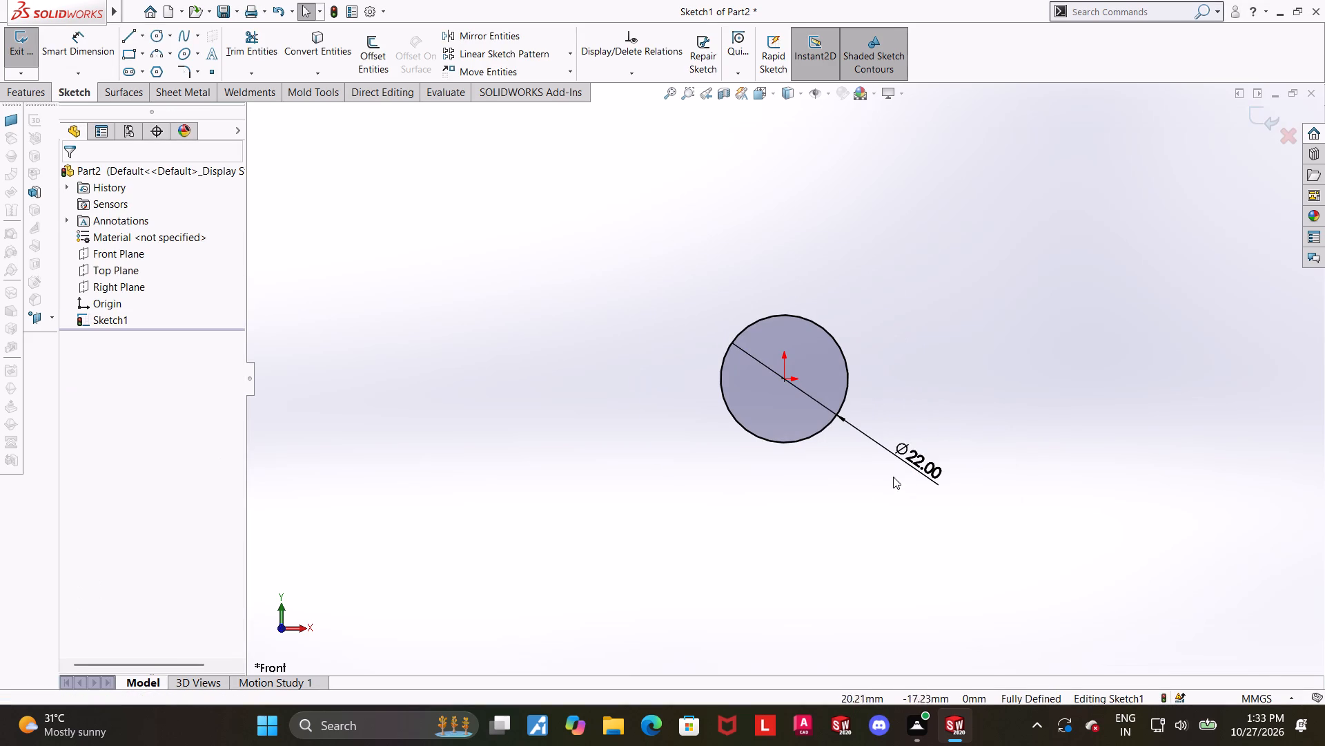
# Sketch a second circle to the left of the 22 mm circle, level with the origin, and dimension its diameter to 16 mm.
pyautogui.scroll(-2, 738, 394)
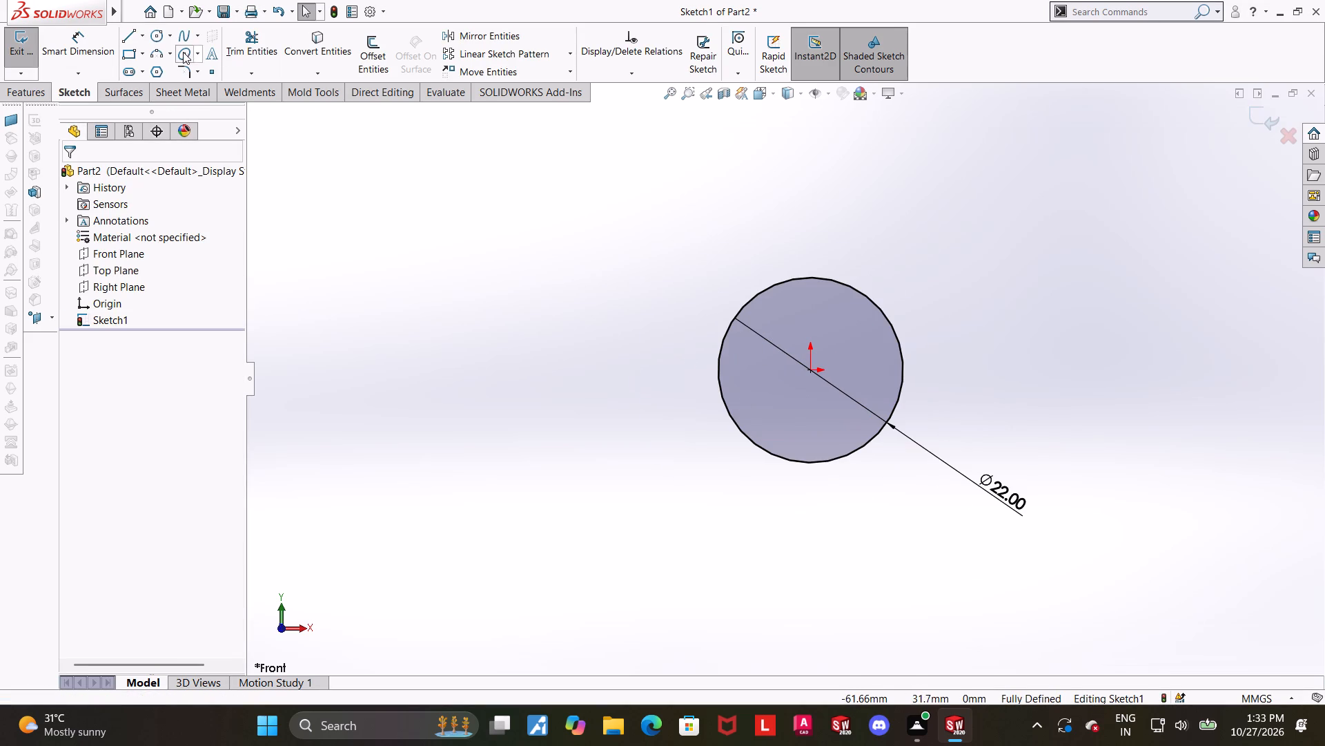
pyautogui.click(162, 41)
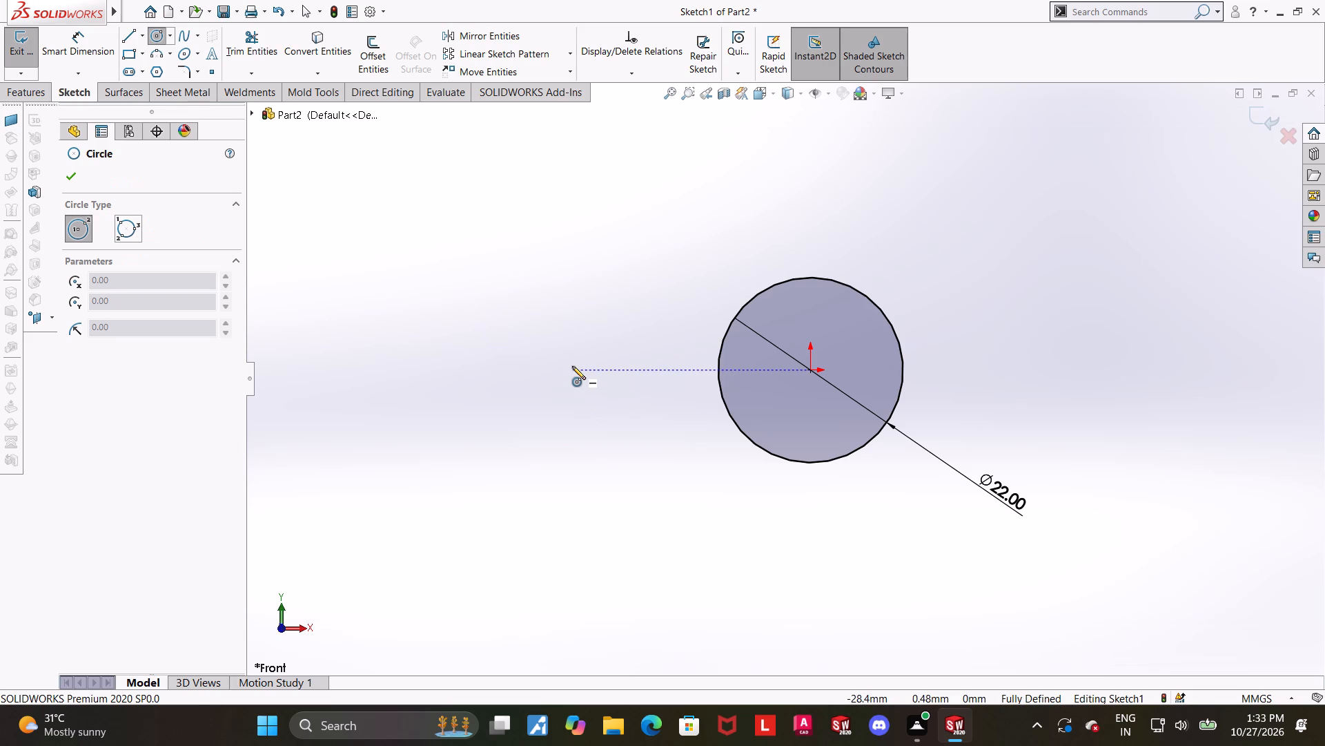
pyautogui.click(576, 369)
pyautogui.click(600, 354)
pyautogui.press('Escape')
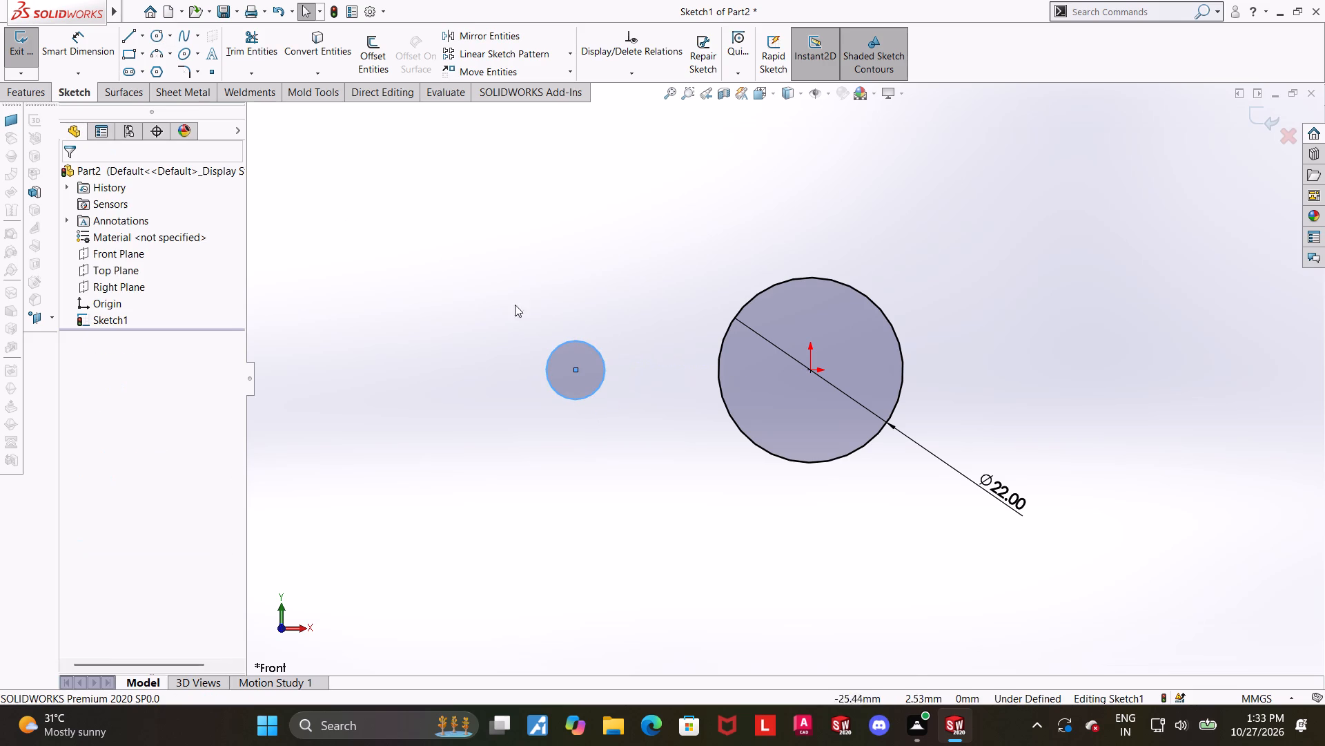
pyautogui.click(65, 41)
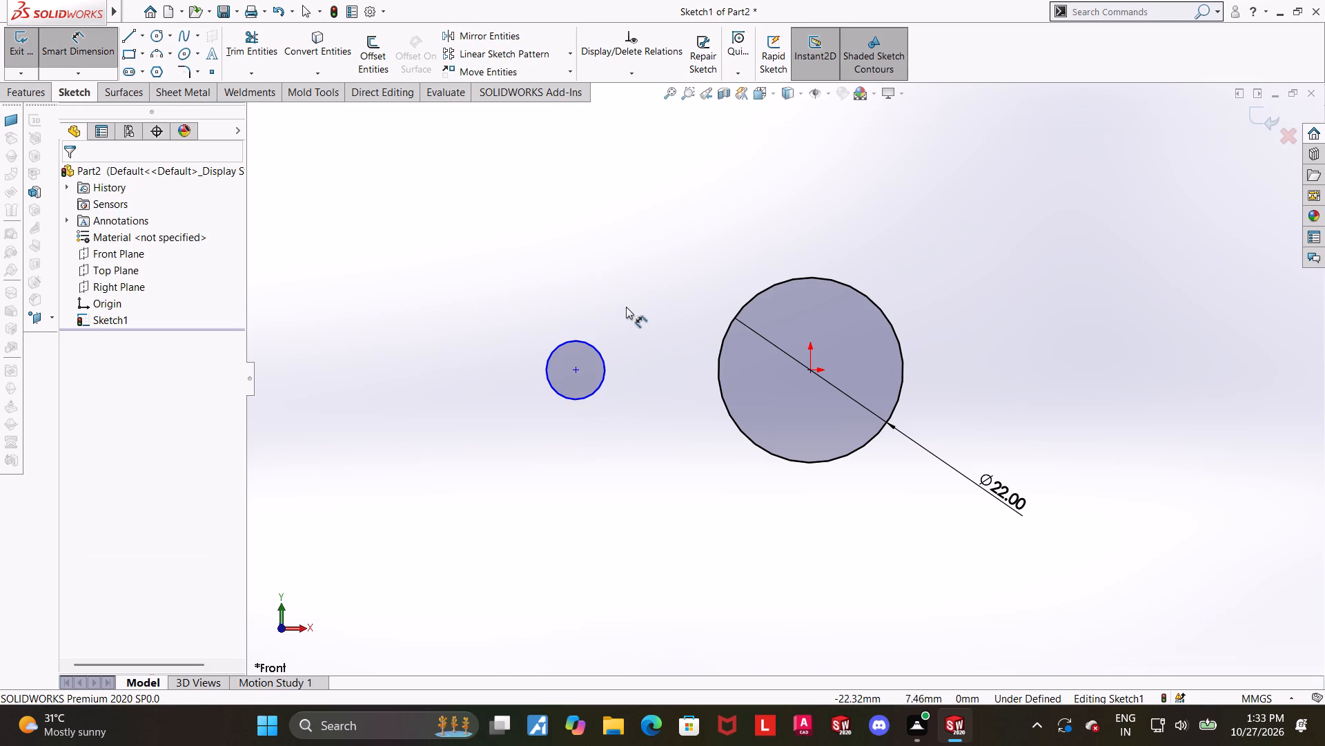
pyautogui.click(553, 350)
pyautogui.click(462, 240)
pyautogui.write('16')
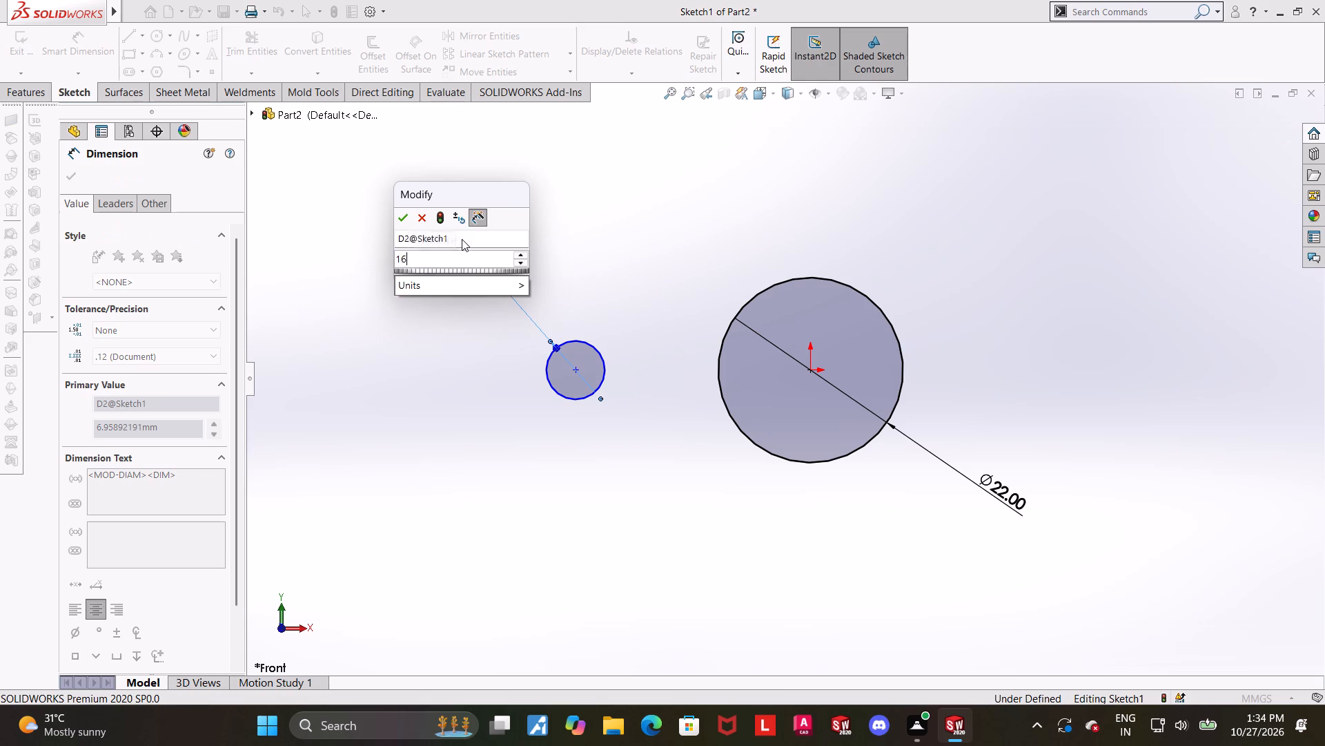
pyautogui.press('Return')
pyautogui.press('Escape')
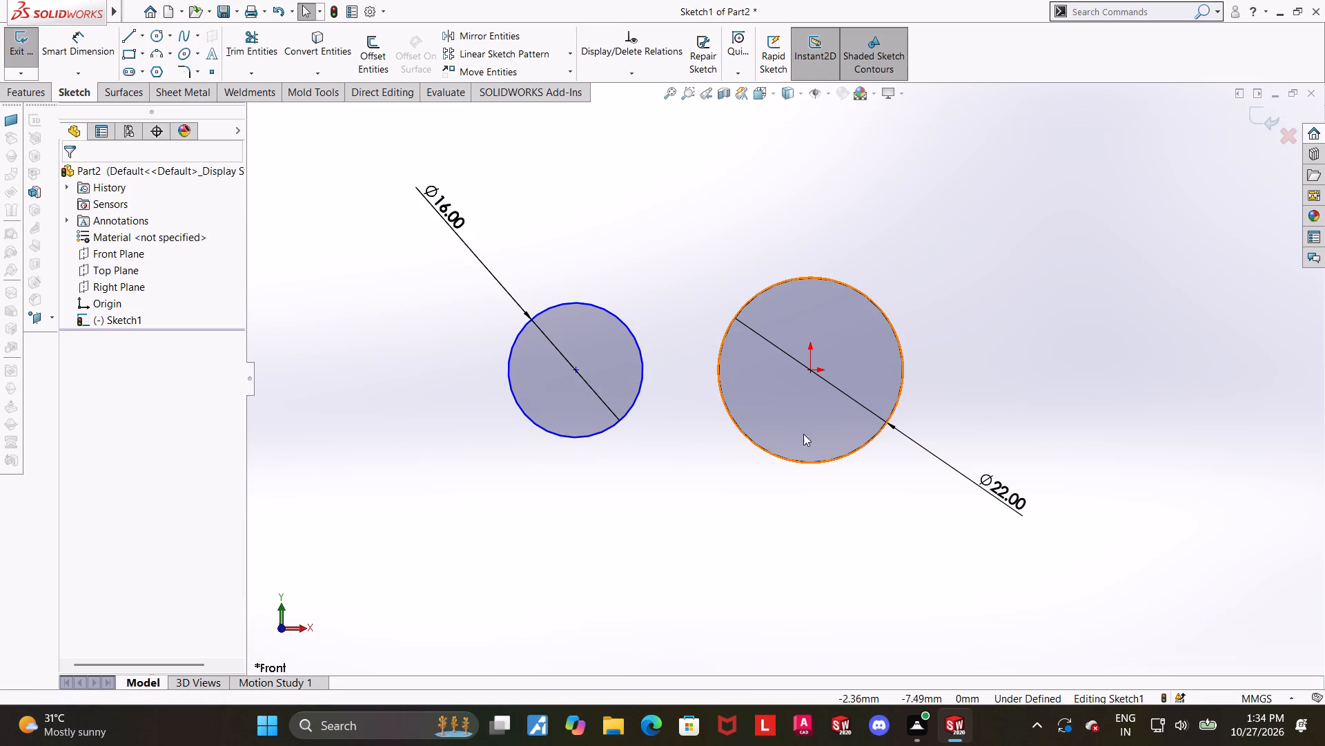
# Add a Horizontal relation between the centre points of the two circles.
pyautogui.click(813, 373)
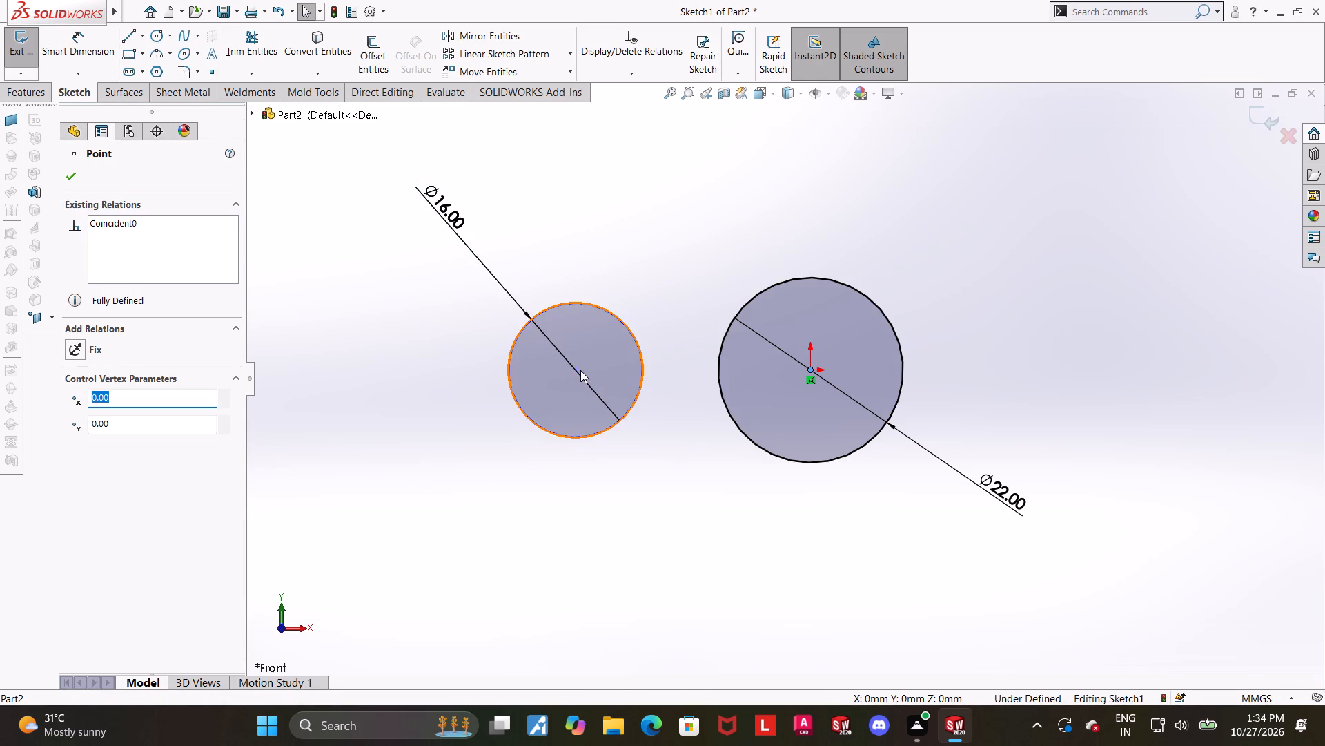
pyautogui.keyDown('ctrl'); pyautogui.click(580, 370); pyautogui.keyUp('ctrl')
pyautogui.click(691, 495)
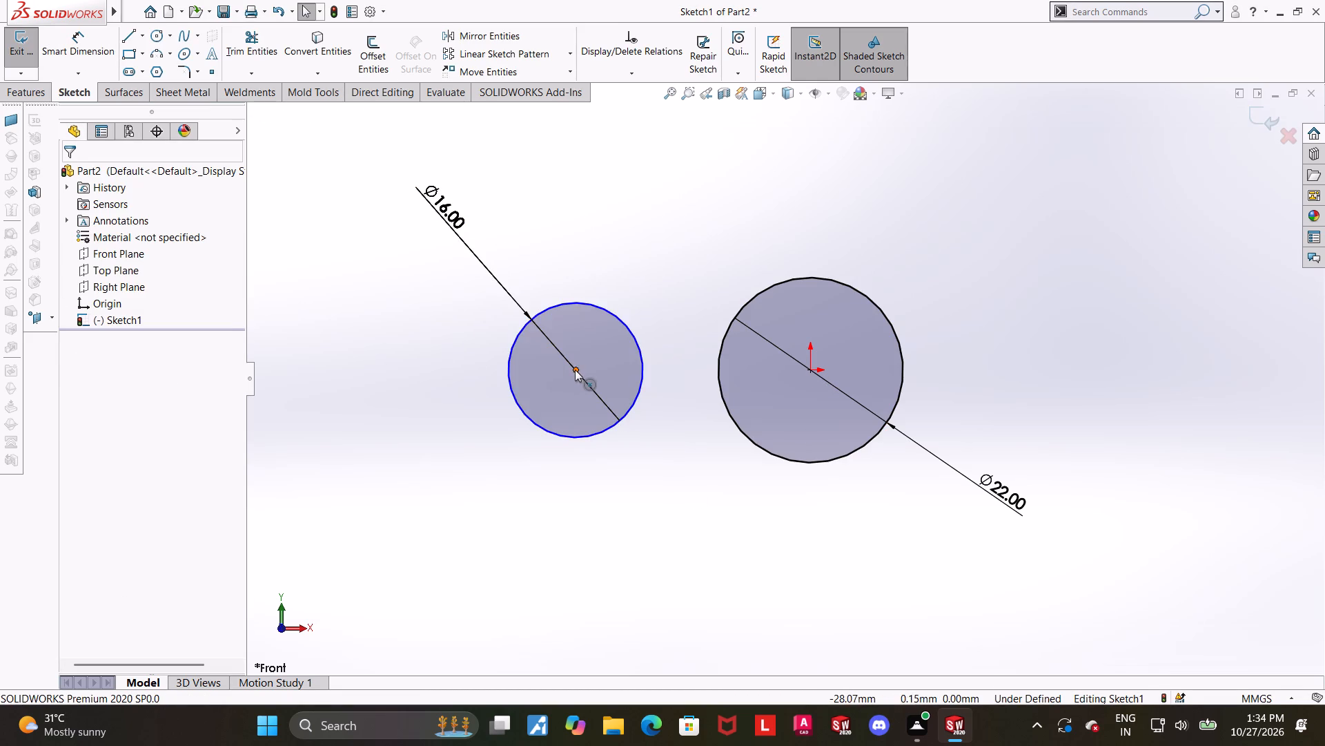
pyautogui.click(575, 370)
pyautogui.keyDown('ctrl'); pyautogui.click(810, 373); pyautogui.keyUp('ctrl')
pyautogui.click(74, 408)
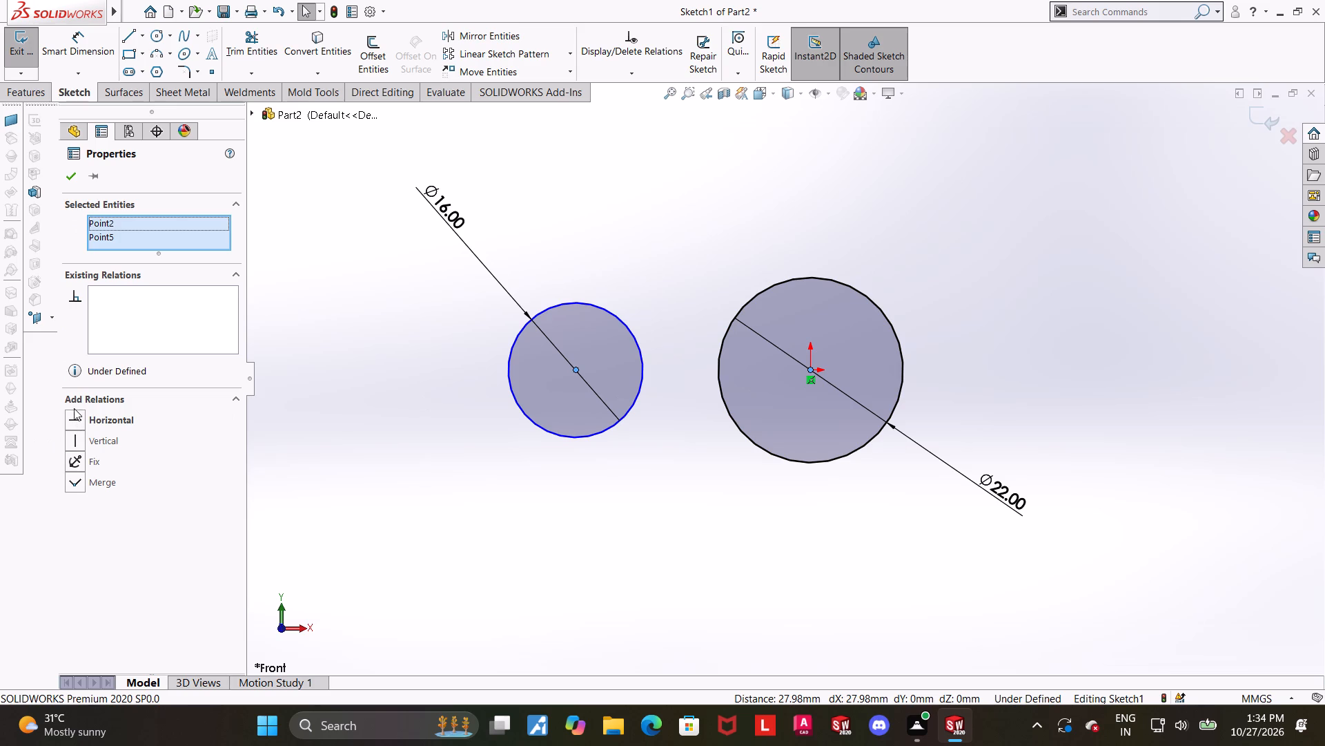
pyautogui.click(81, 417)
pyautogui.click(375, 378)
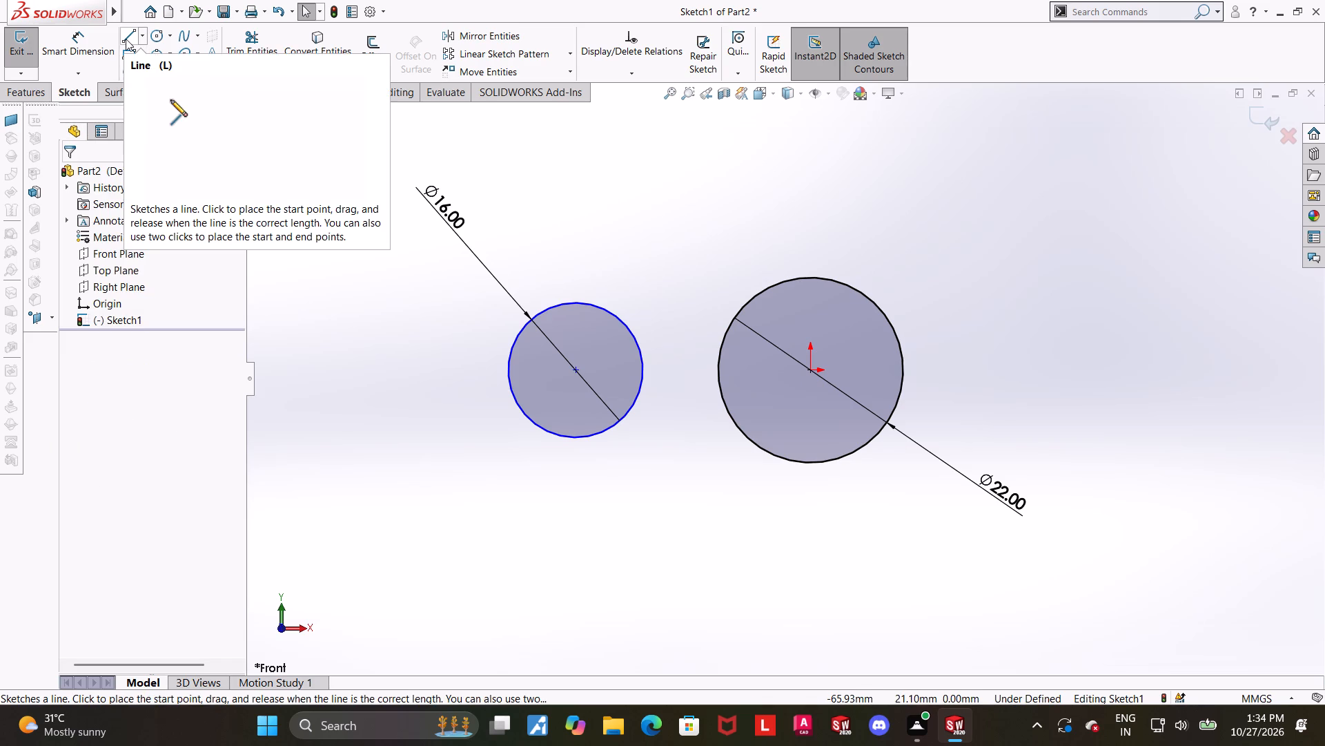
# Dimension the horizontal distance between the two circle centres to 20 mm.
pyautogui.click(93, 43)
pyautogui.click(573, 368)
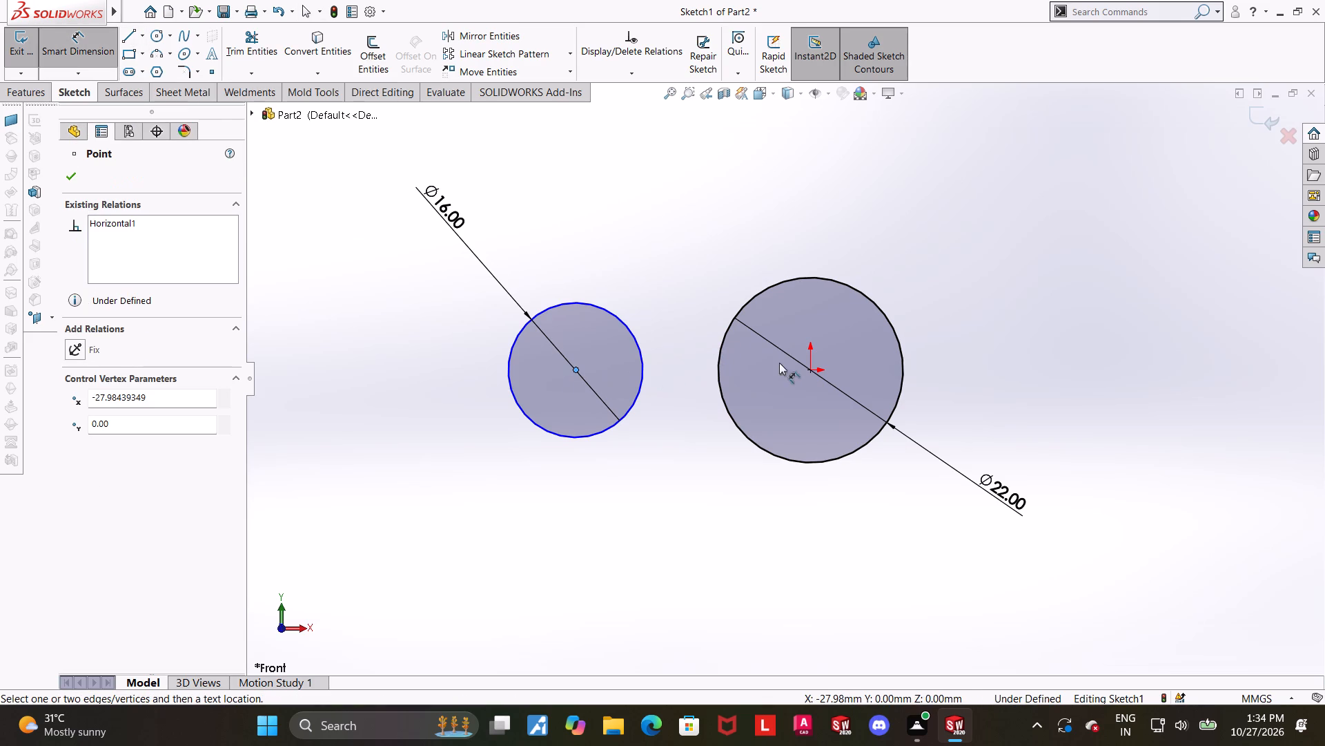
pyautogui.click(809, 369)
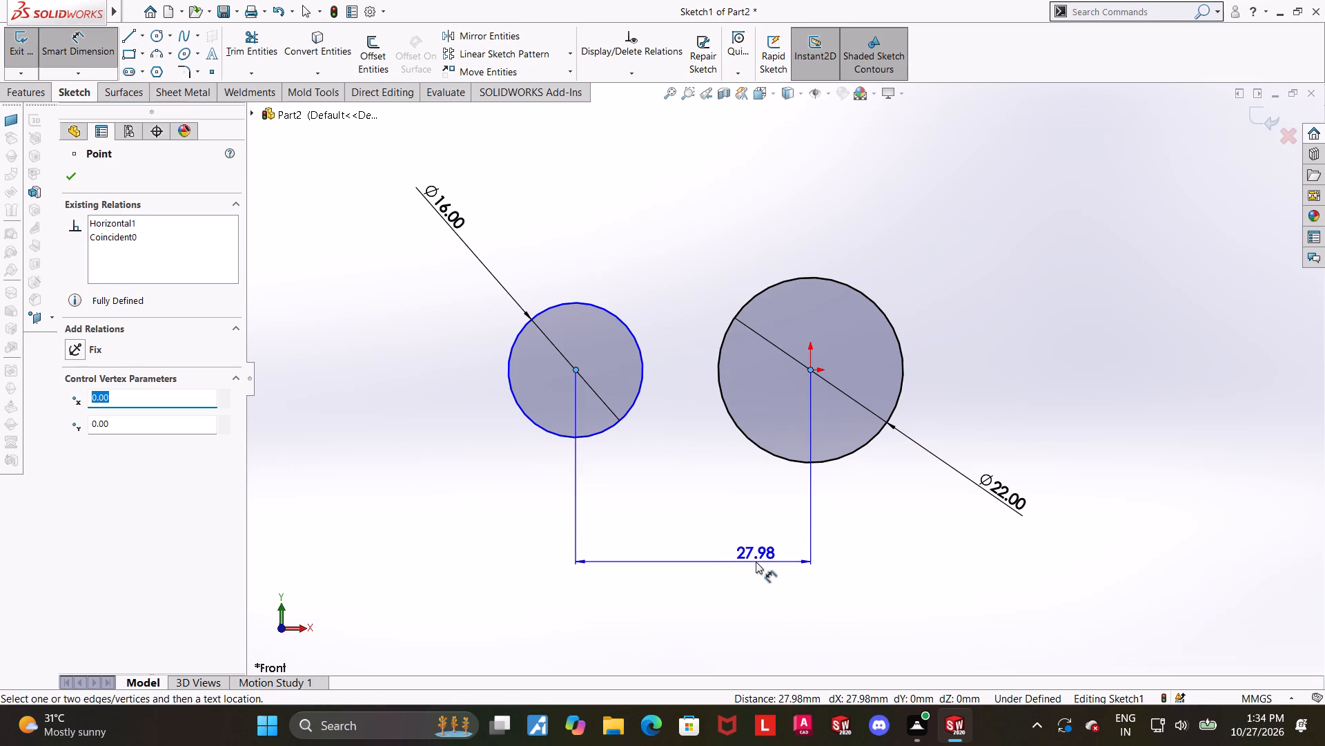
pyautogui.click(756, 565)
pyautogui.write('20')
pyautogui.press('Return')
pyautogui.press('Escape')
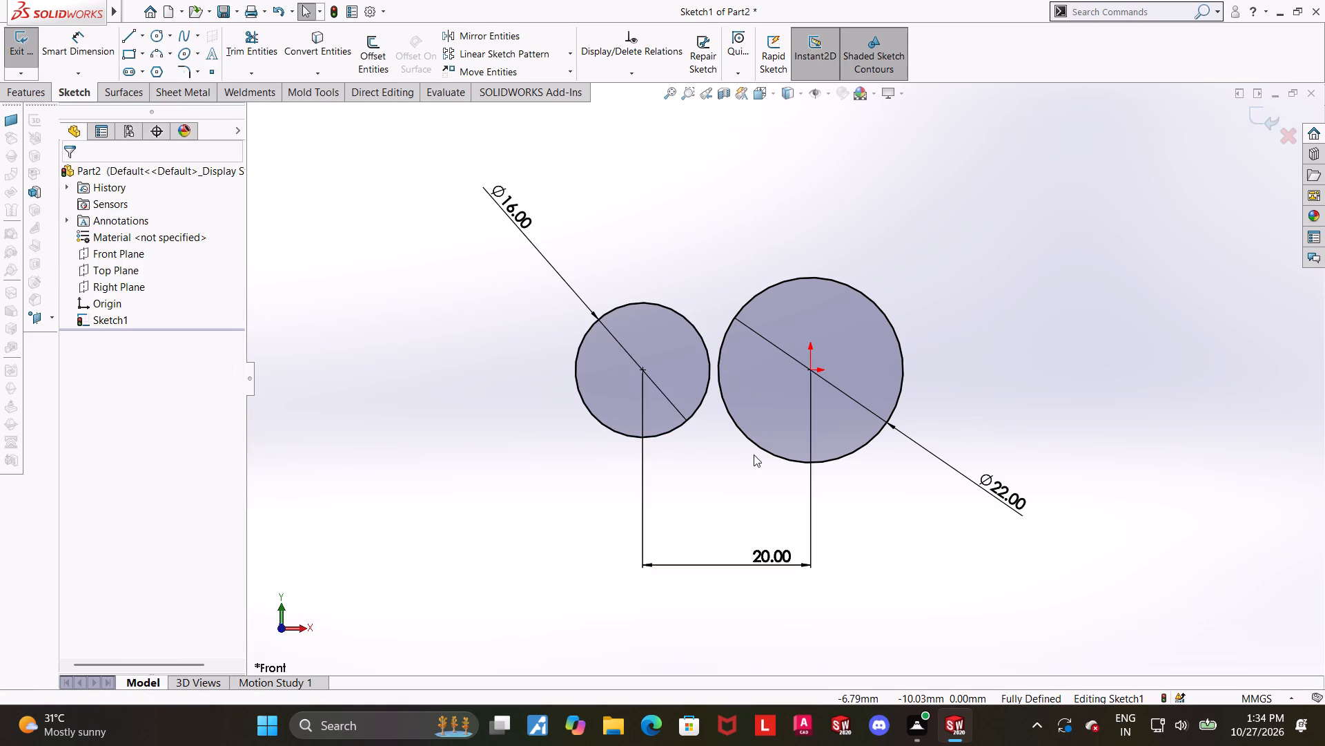
# Sketch a line tangent to both circles along their lower sides.
pyautogui.scroll(-1, 1008, 346)
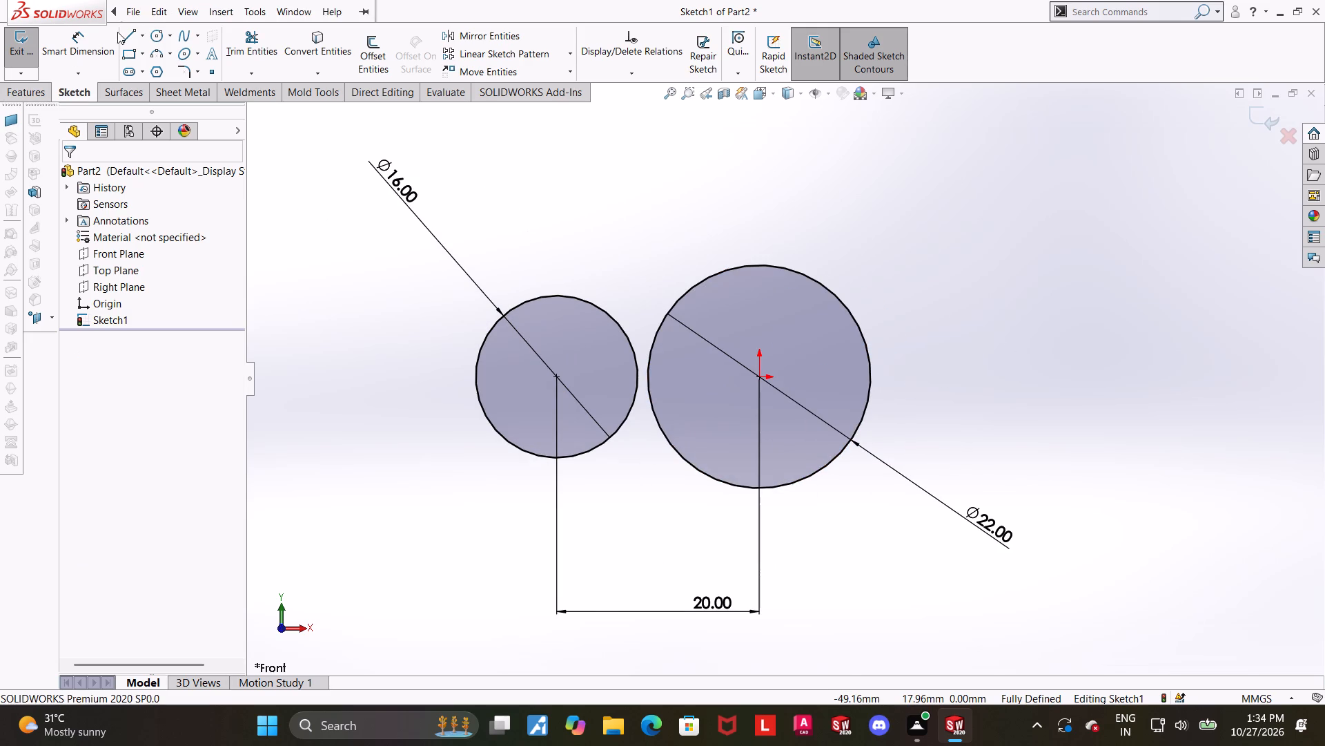
pyautogui.click(126, 33)
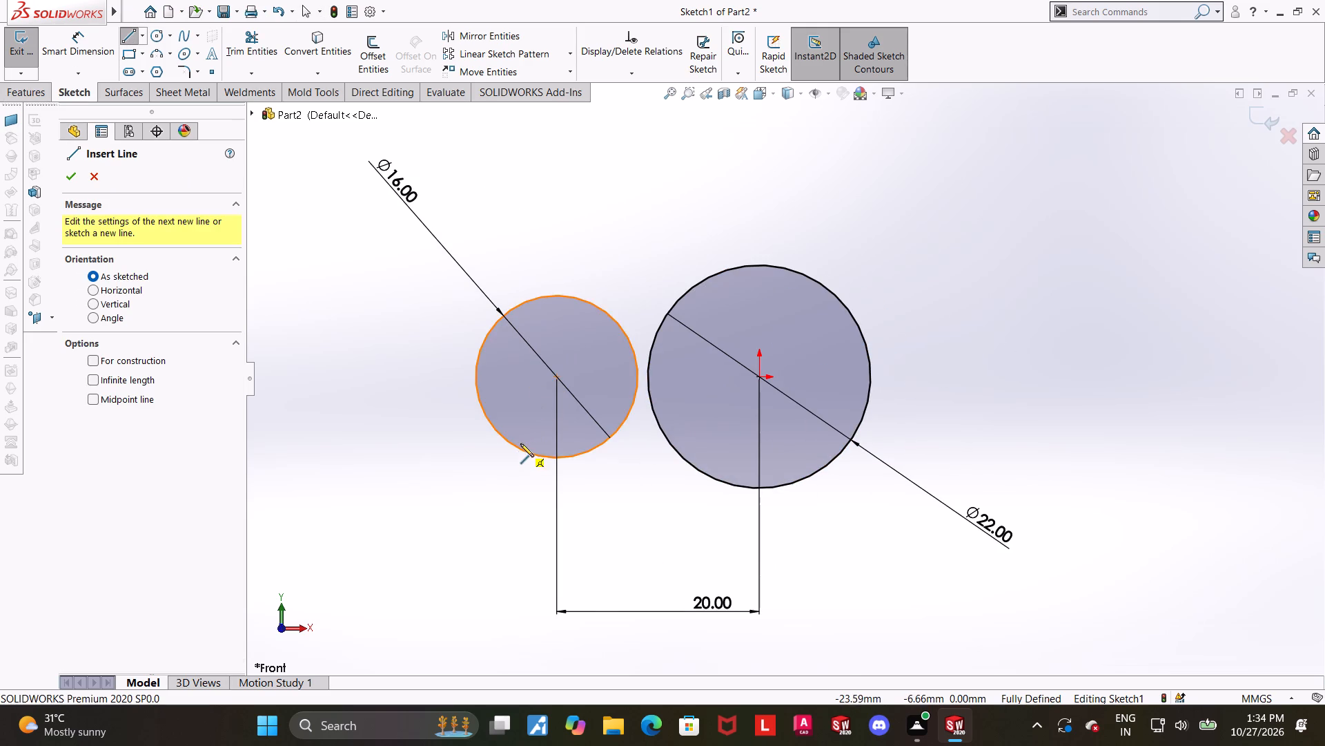
pyautogui.click(517, 448)
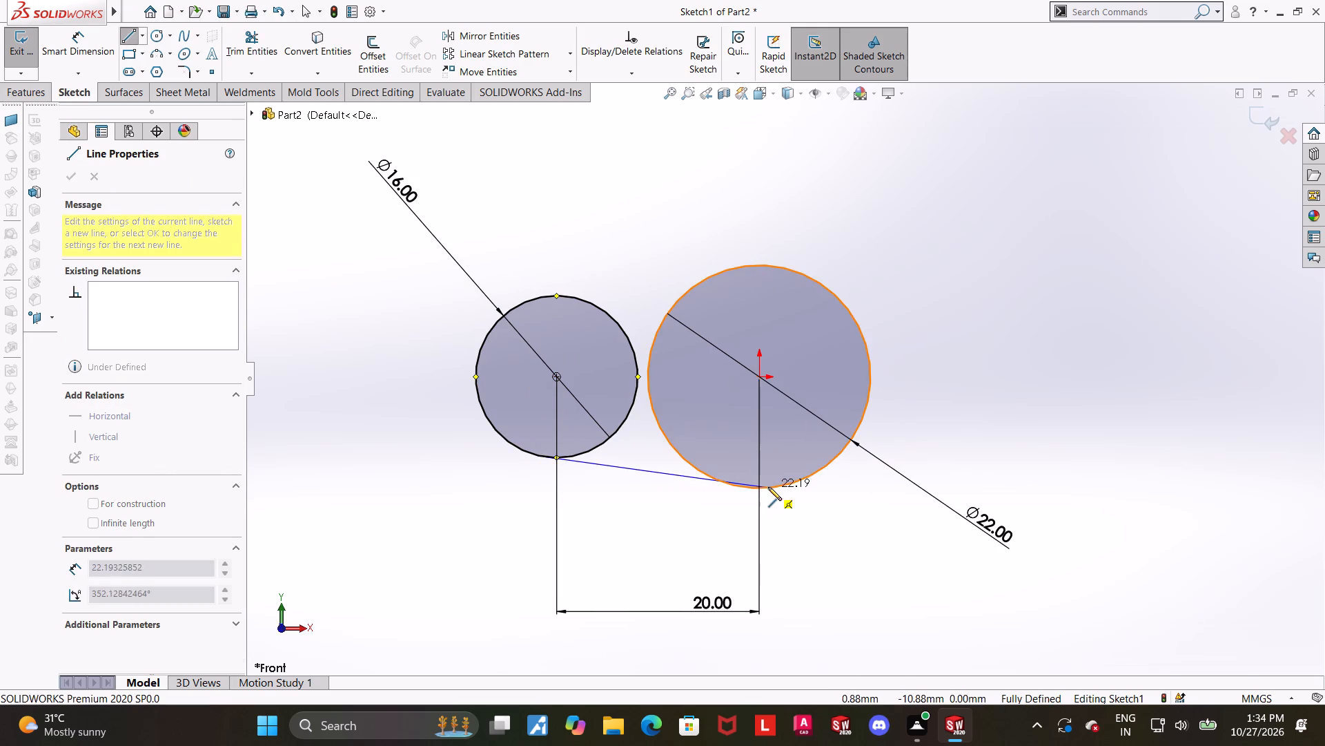
pyautogui.click(768, 487)
pyautogui.press('Escape')
pyautogui.click(791, 482)
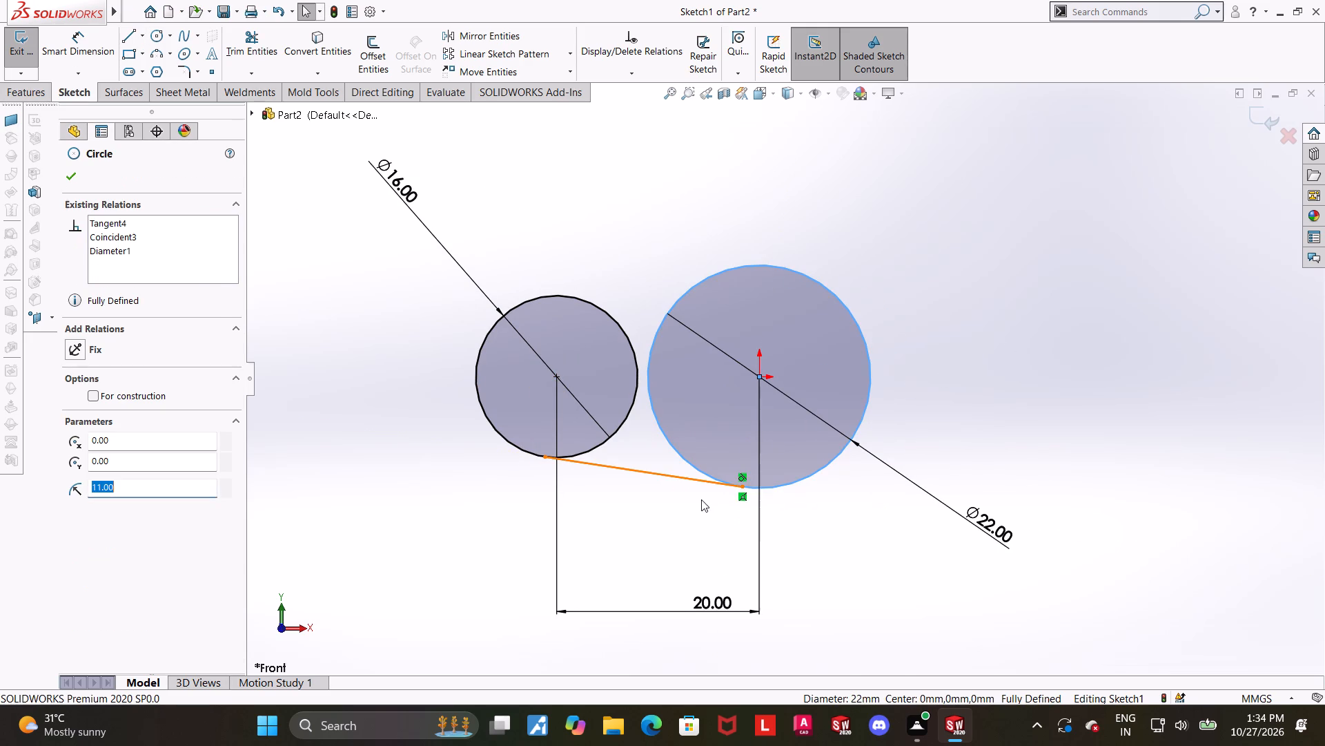
pyautogui.click(700, 503)
pyautogui.click(605, 446)
pyautogui.click(593, 493)
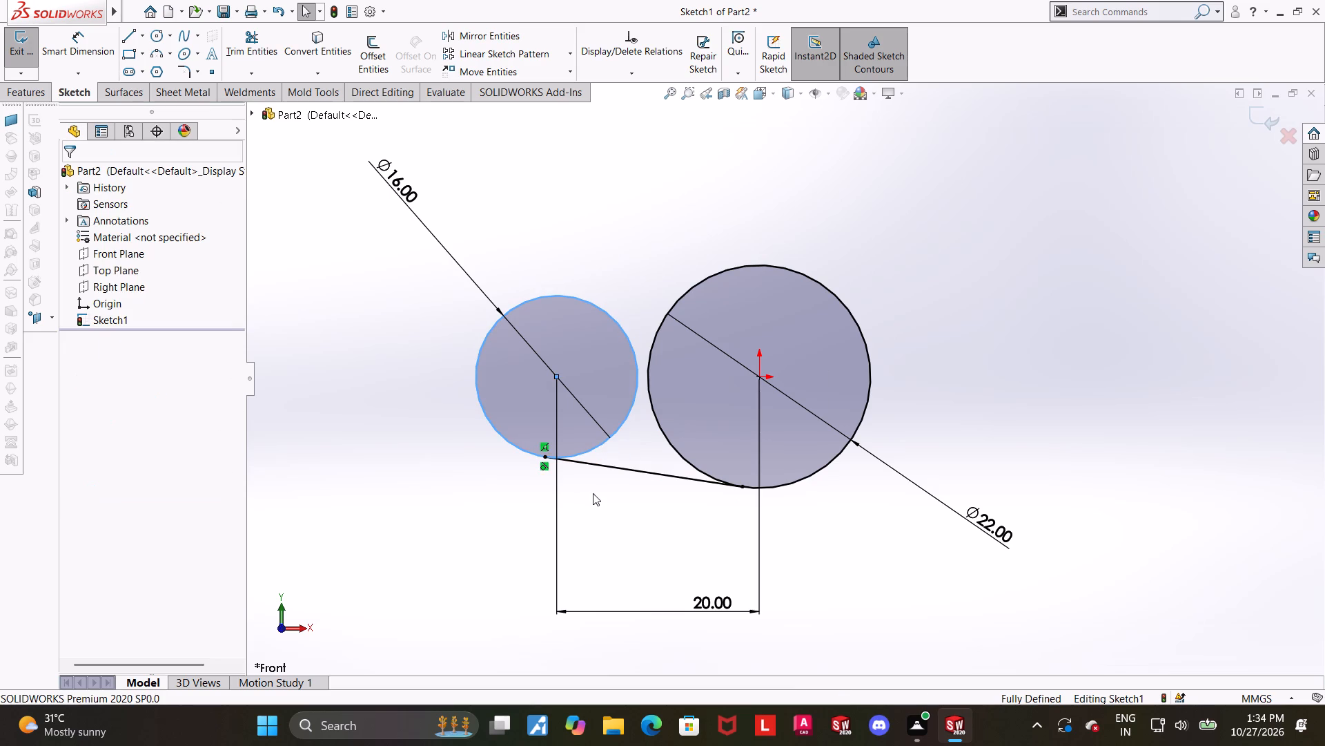
# Sketch a line joining the upper sides of the 16 mm and 22 mm circles.
pyautogui.click(125, 38)
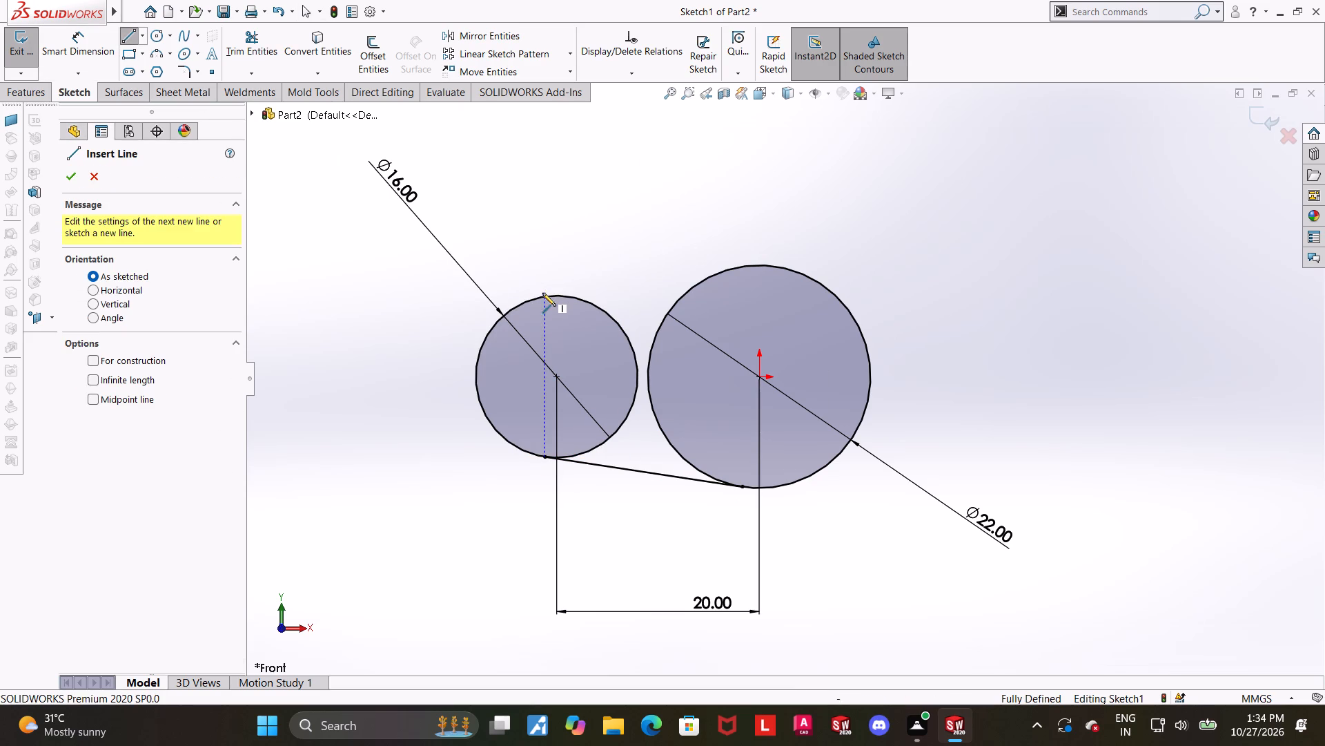
pyautogui.click(539, 296)
pyautogui.click(755, 263)
pyautogui.press('Escape')
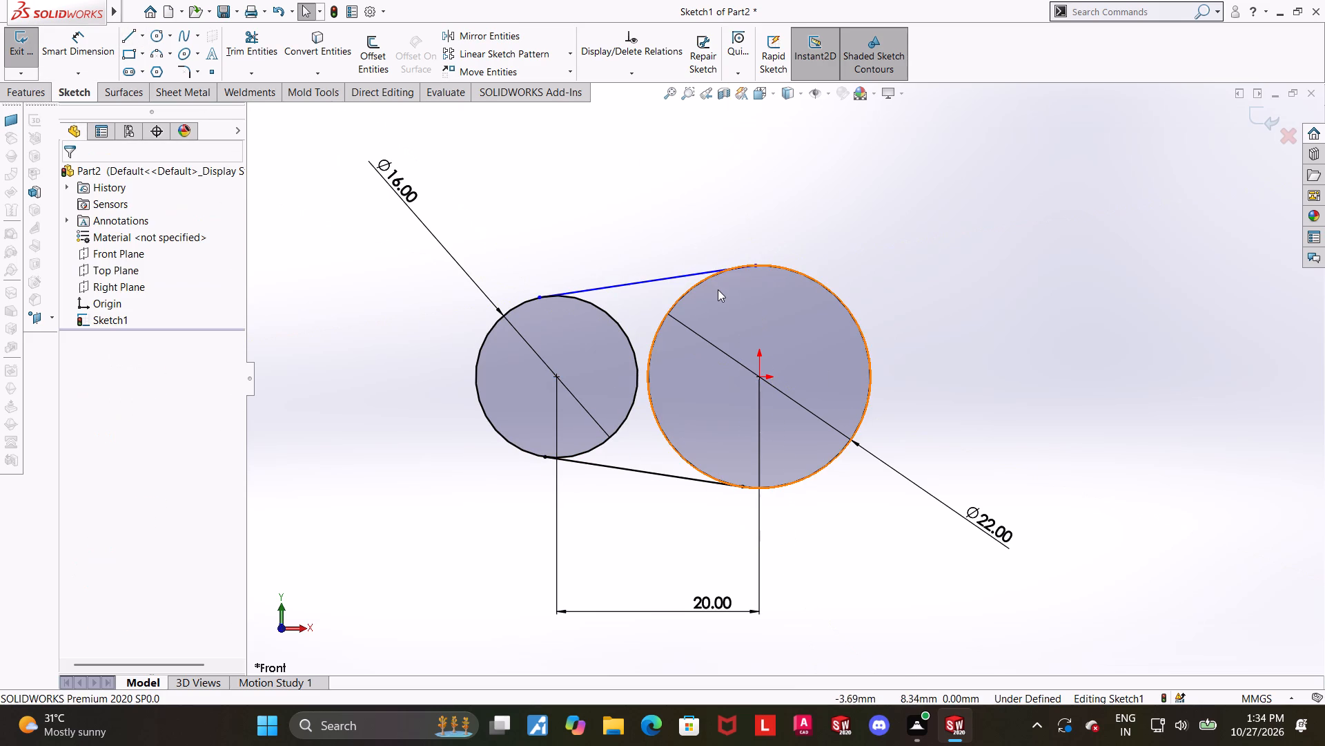
pyautogui.press('Escape')
# Add Tangent relations between the upper line and each of the two circles.
pyautogui.click(705, 281)
pyautogui.keyDown('ctrl'); pyautogui.click(685, 274); pyautogui.keyUp('ctrl')
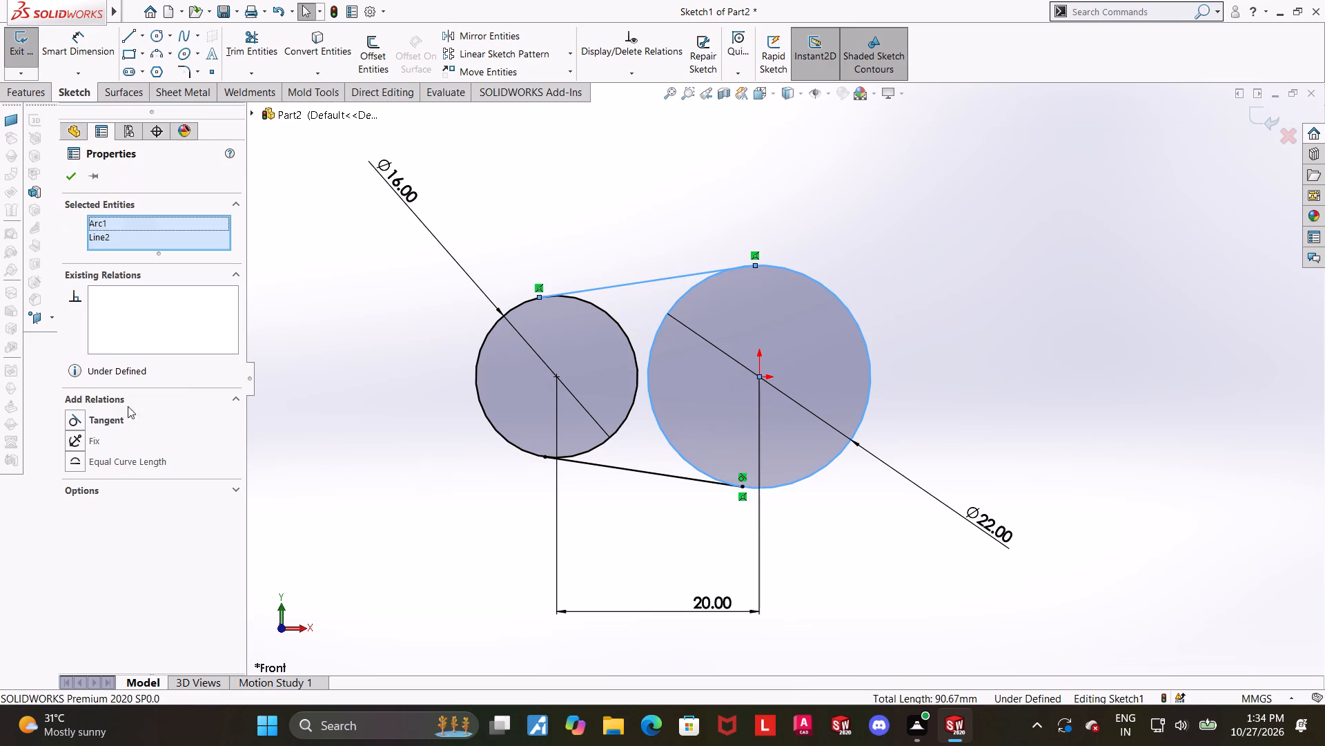
pyautogui.click(77, 414)
pyautogui.click(391, 374)
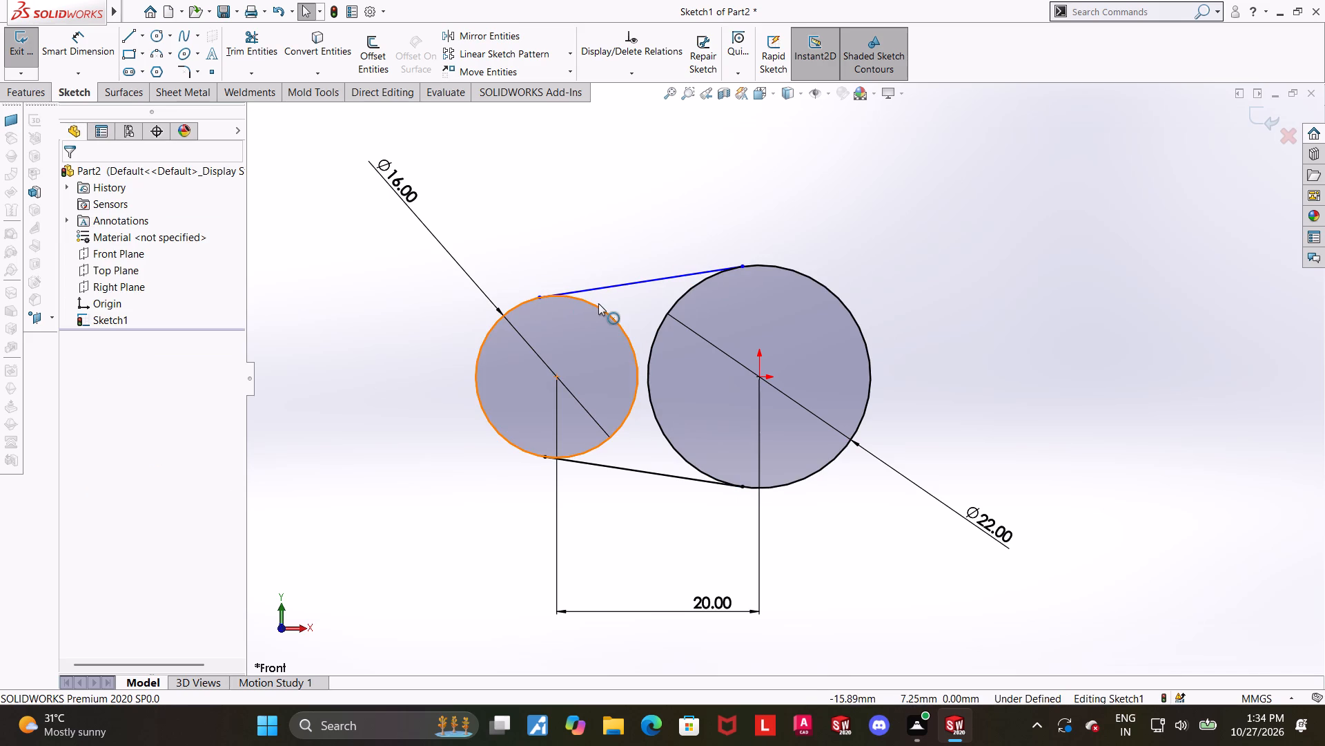
pyautogui.click(598, 303)
pyautogui.keyDown('ctrl'); pyautogui.click(599, 291); pyautogui.keyUp('ctrl')
pyautogui.click(79, 417)
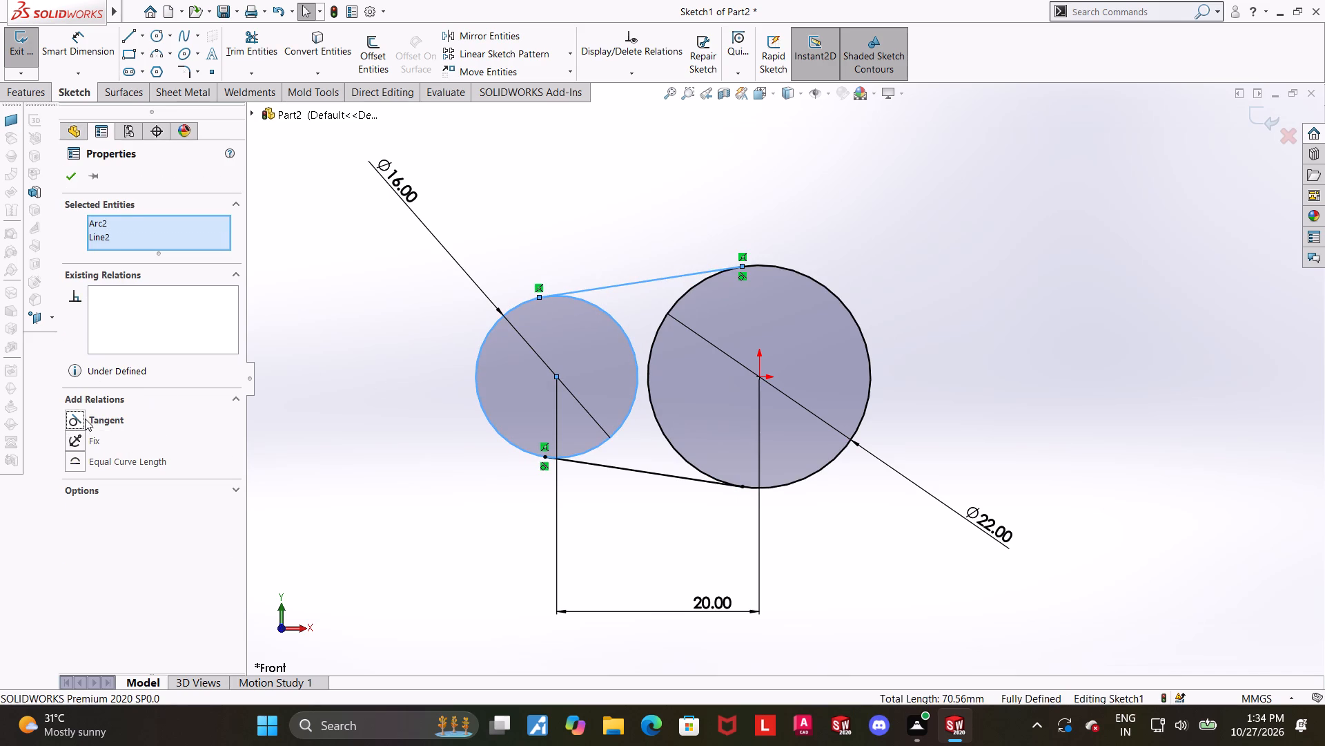
pyautogui.click(347, 422)
# Power trim the inner arcs of both circles to leave one closed outline.
pyautogui.click(244, 55)
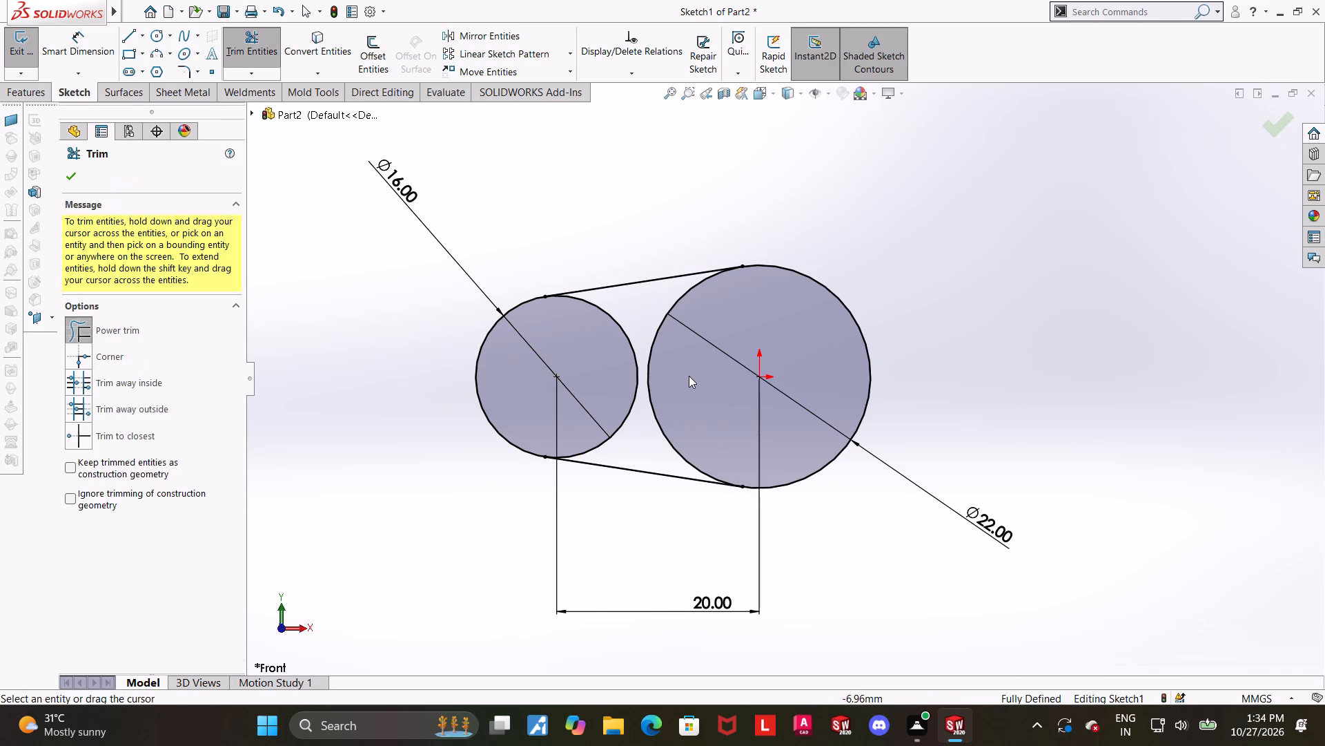
pyautogui.moveTo(687, 379); pyautogui.dragTo(614, 372)
pyautogui.scroll(2, 1004, 372)
pyautogui.press('Escape')
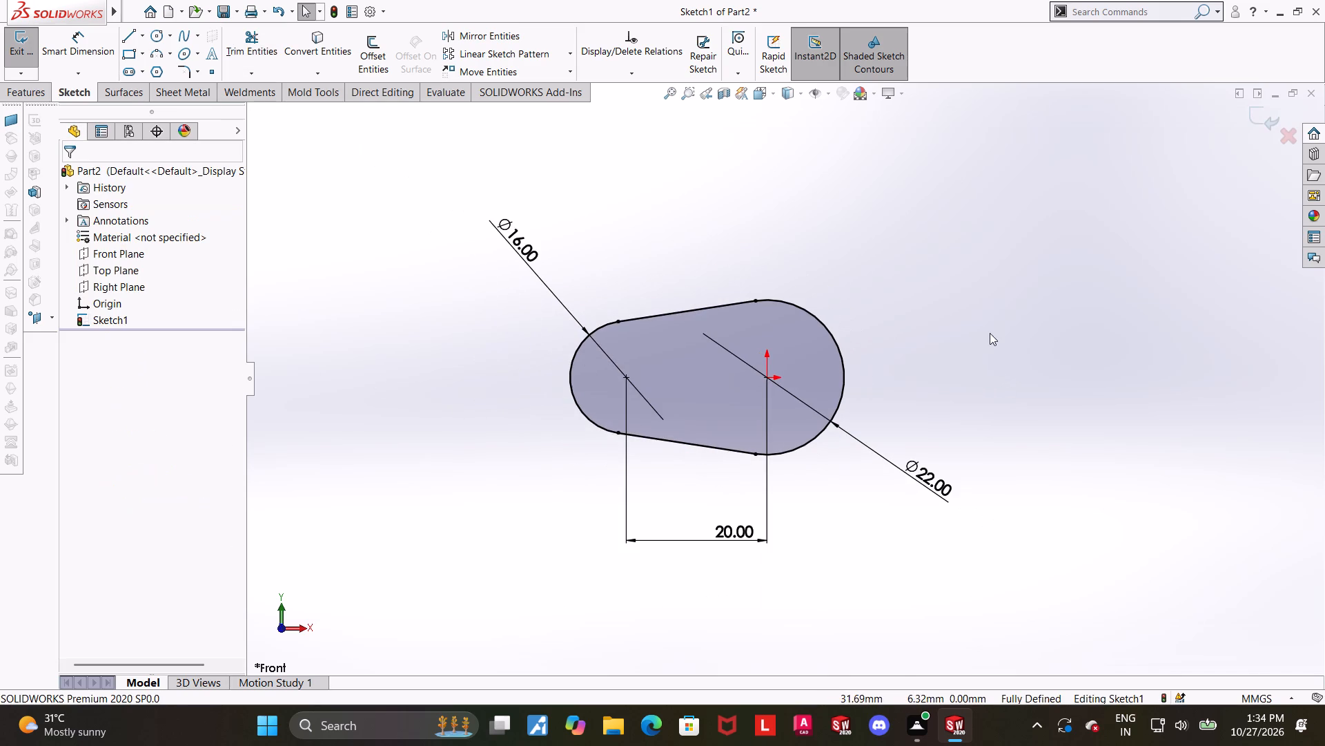
# Close the sketch and extrude the link profile 20 mm using the Mid Plane end condition.
pyautogui.scroll(-1, 897, 327)
pyautogui.scroll(1, 923, 350)
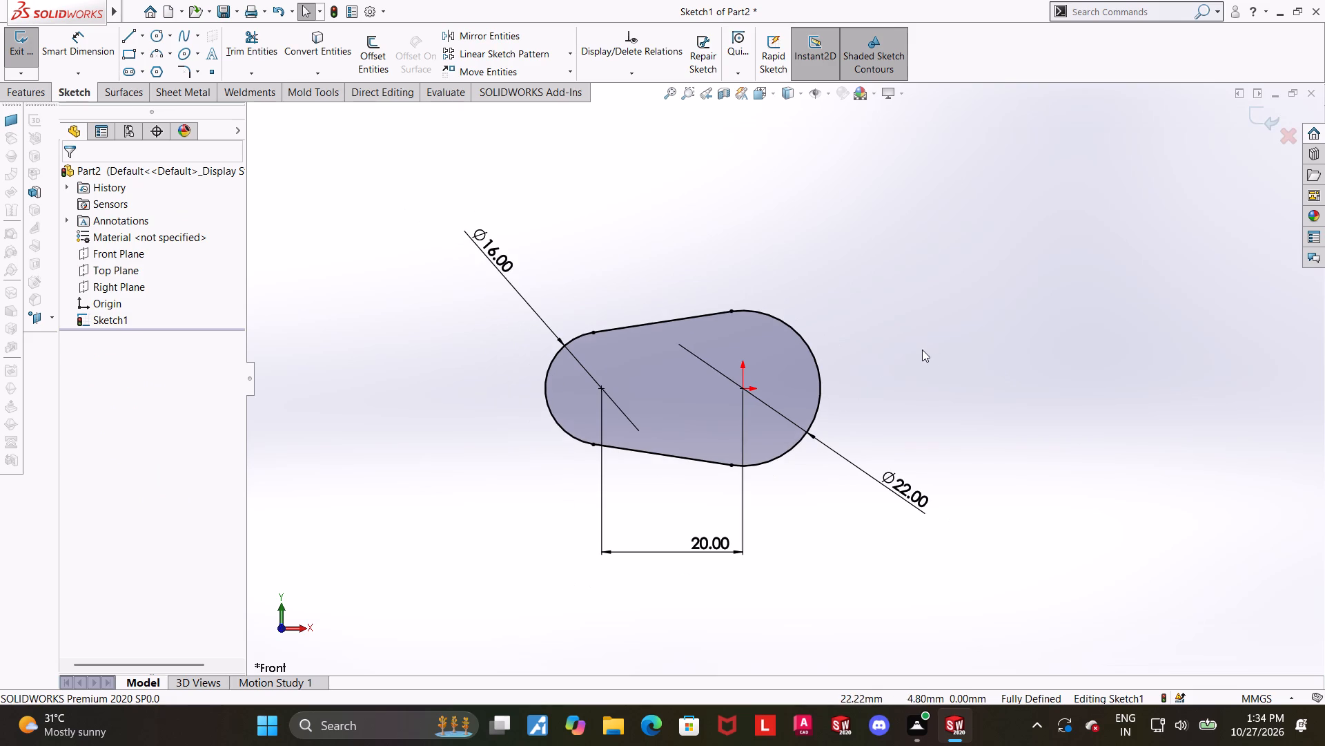
pyautogui.scroll(-1, 1009, 399)
pyautogui.moveTo(898, 407); pyautogui.dragTo(914, 412, button='middle')
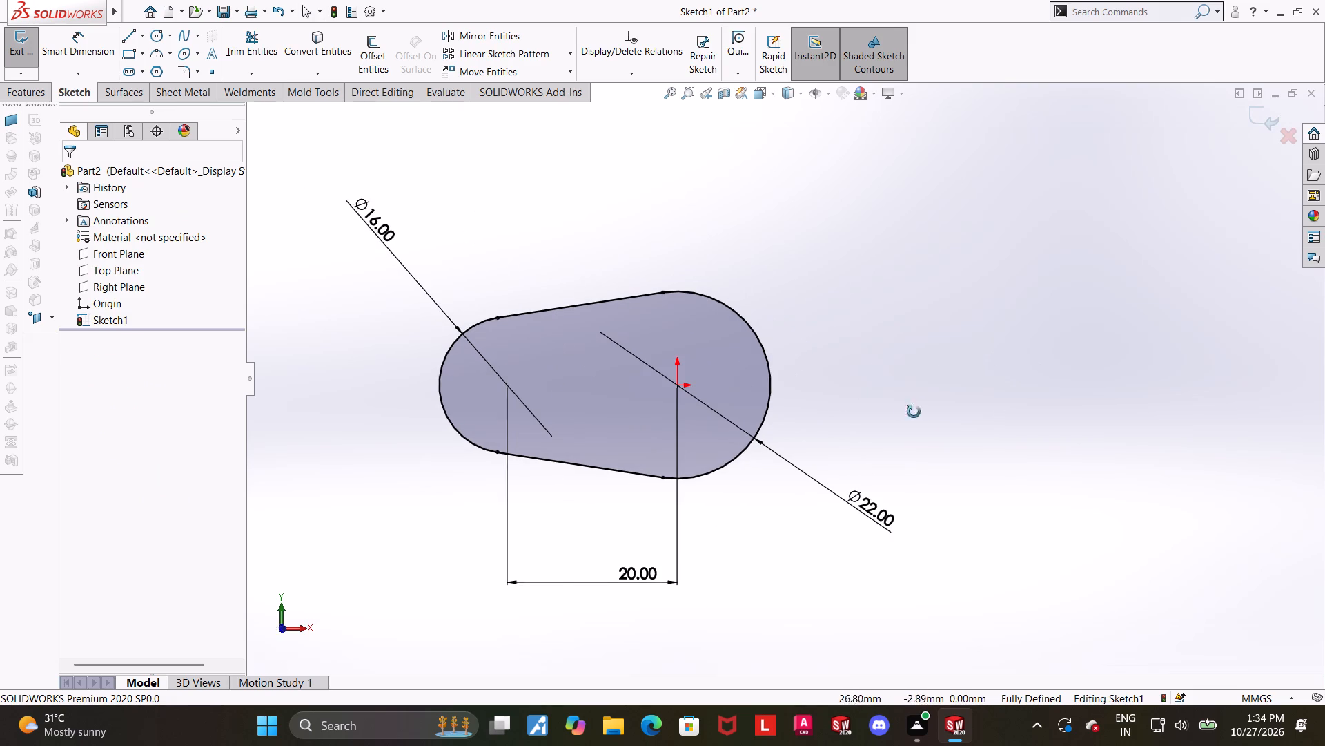
pyautogui.moveTo(914, 412); pyautogui.dragTo(932, 419, button='middle')
pyautogui.moveTo(634, 340); pyautogui.dragTo(656, 399, button='middle')
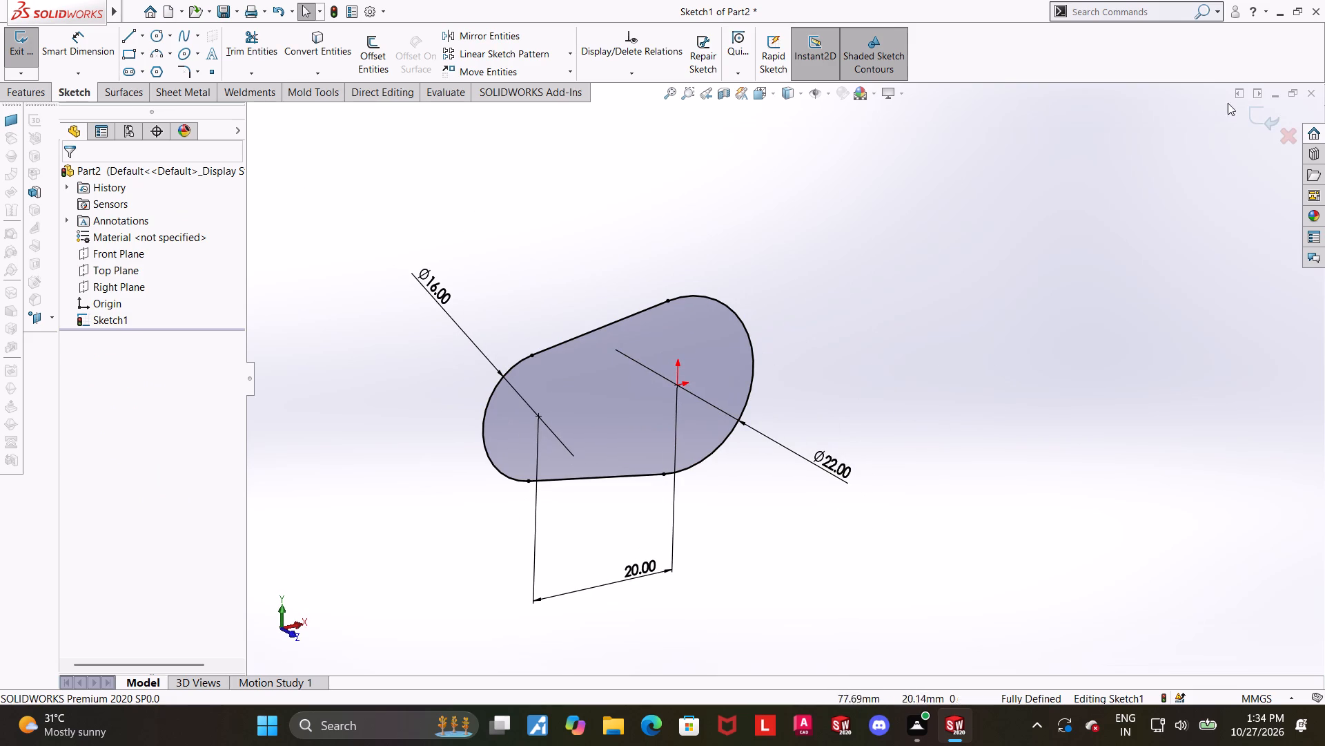
pyautogui.click(1253, 104)
pyautogui.click(39, 55)
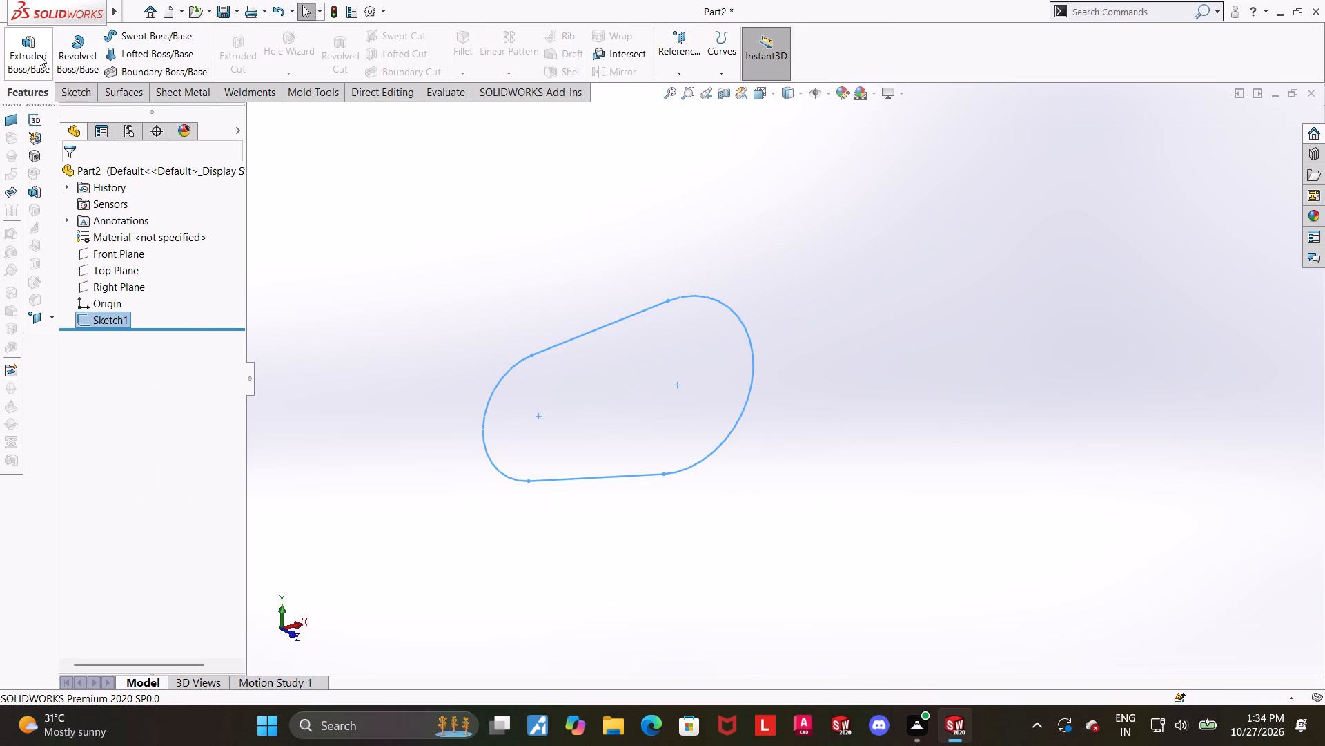
pyautogui.scroll(1, 380, 401)
pyautogui.moveTo(374, 391); pyautogui.dragTo(366, 434, button='middle')
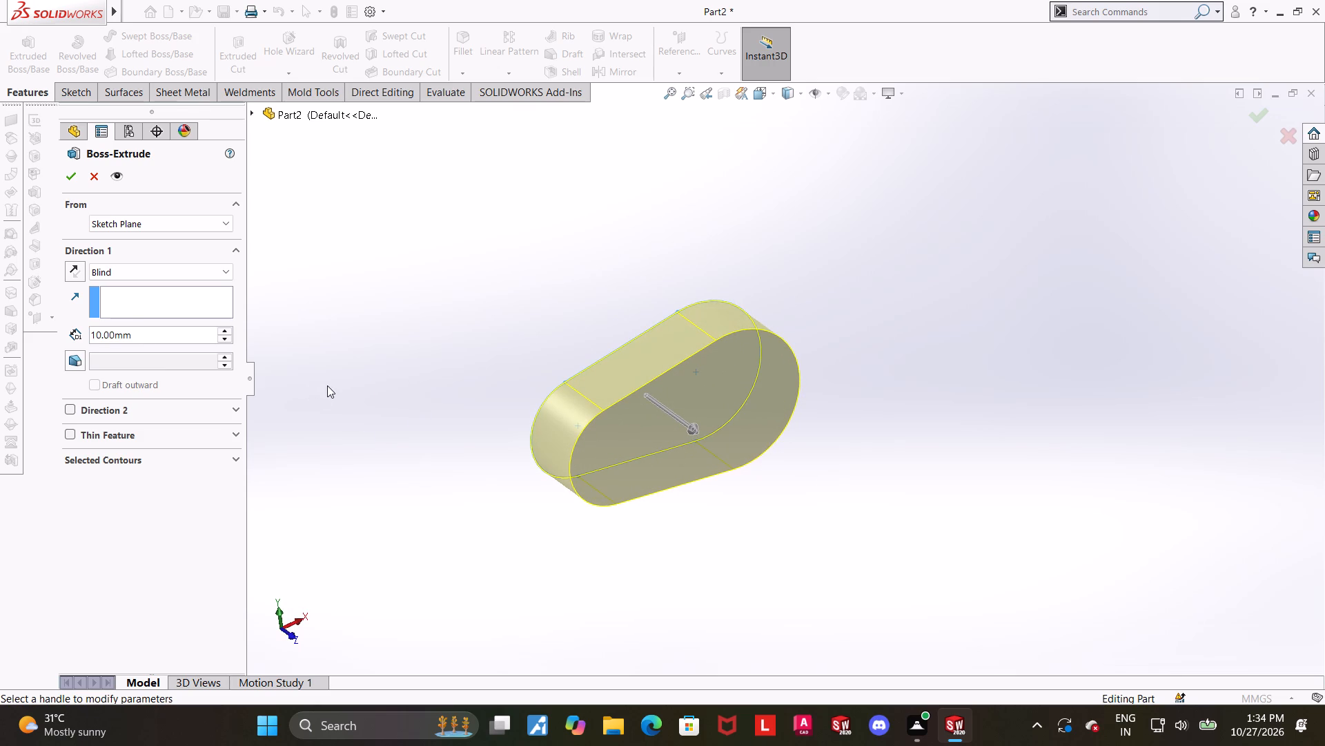
pyautogui.click(141, 329)
pyautogui.moveTo(162, 331); pyautogui.dragTo(14, 332)
pyautogui.write('20')
pyautogui.press('Return')
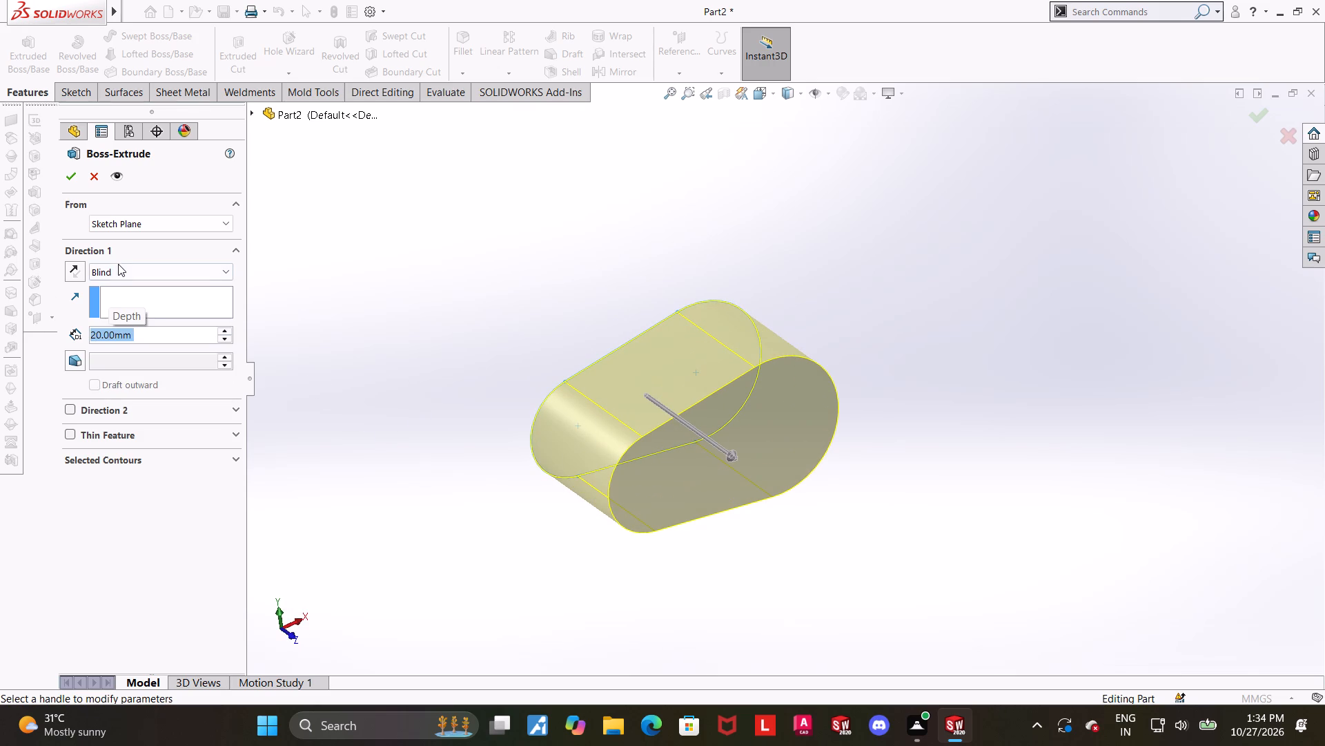
pyautogui.click(118, 265)
pyautogui.click(132, 343)
pyautogui.click(76, 181)
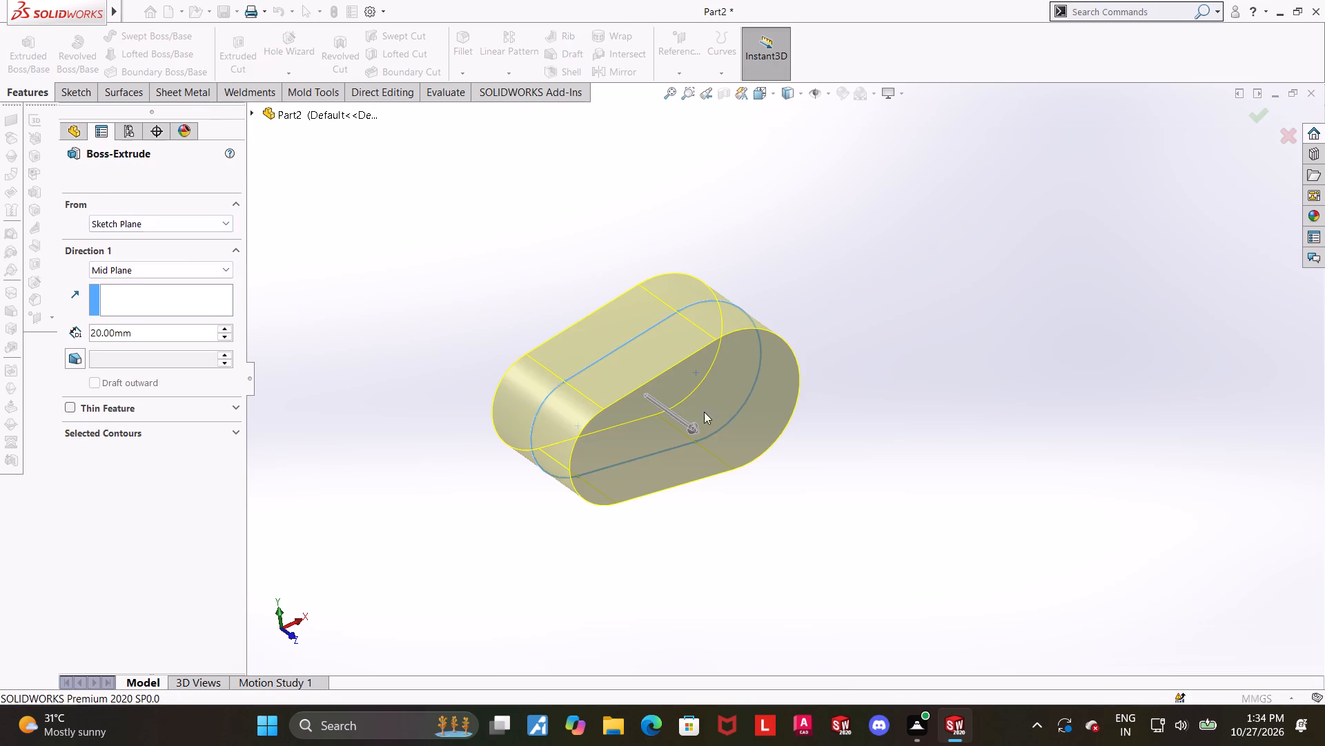
pyautogui.click(840, 514)
# Start a new sketch on the Front Plane and orient the view normal to it.
pyautogui.moveTo(884, 537); pyautogui.dragTo(852, 522, button='middle')
pyautogui.scroll(1, 850, 494)
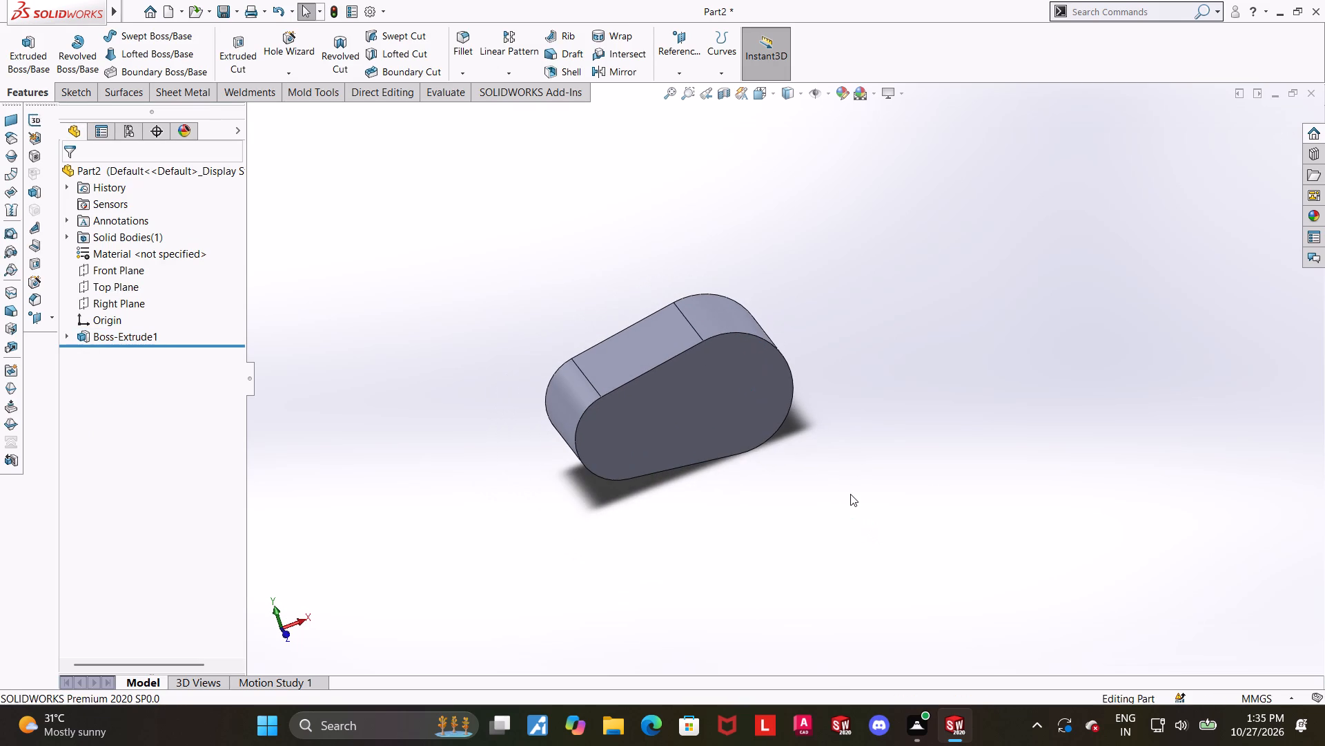
pyautogui.scroll(1, 971, 492)
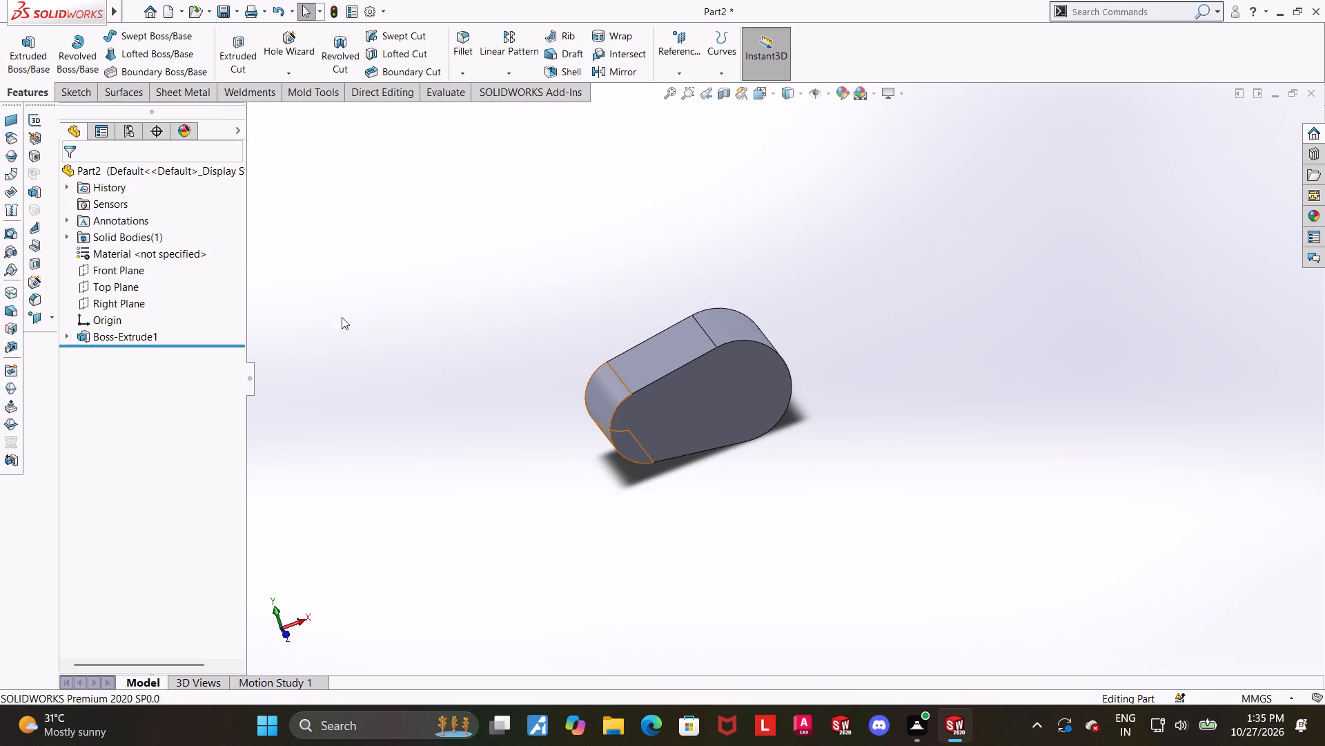
pyautogui.click(131, 272)
pyautogui.click(137, 253)
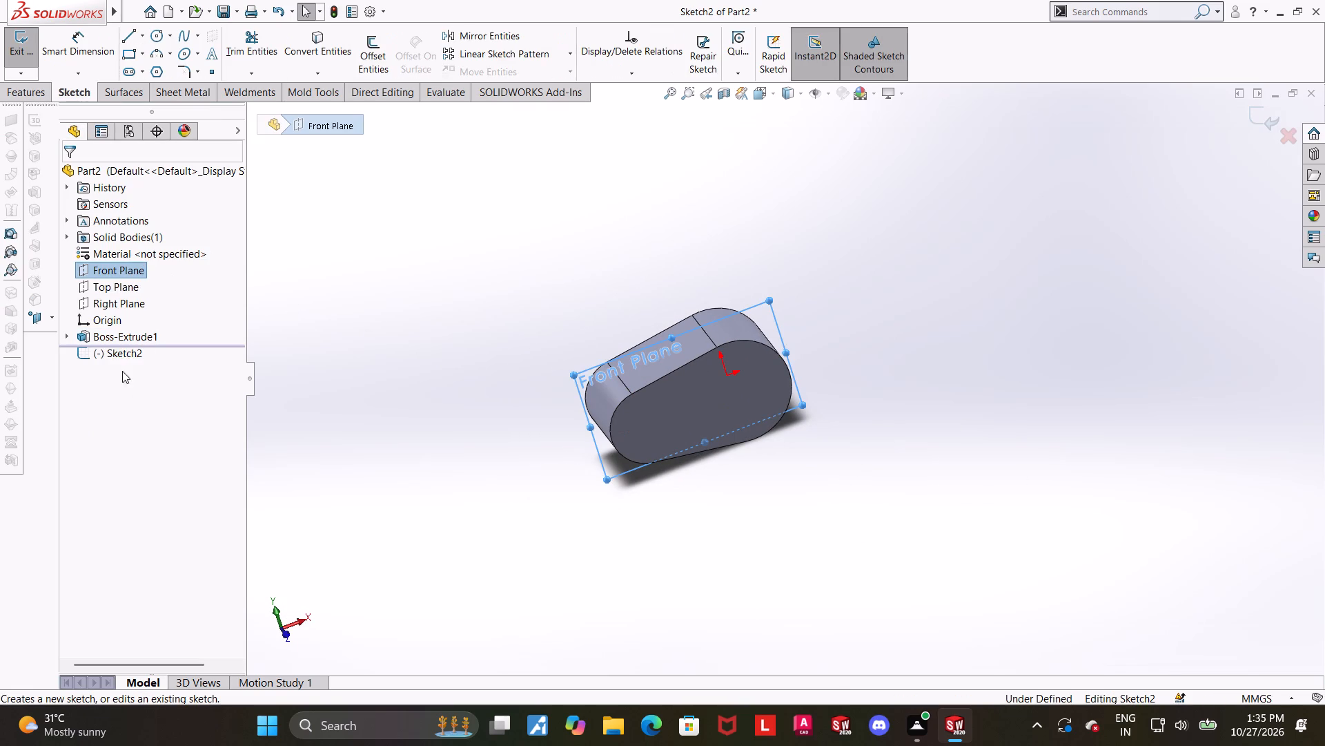
pyautogui.click(123, 350)
pyautogui.click(152, 327)
pyautogui.scroll(1, 903, 477)
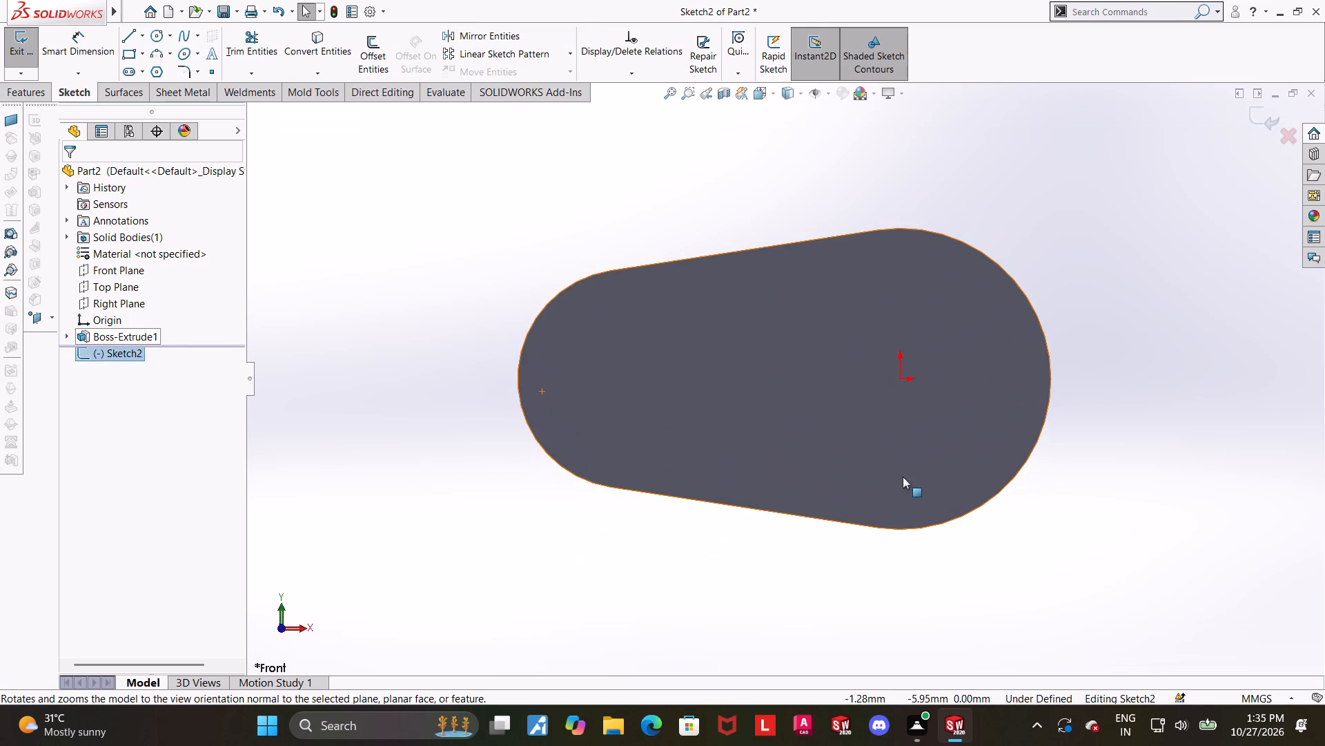
pyautogui.scroll(2, 1094, 456)
pyautogui.scroll(-2, 1095, 356)
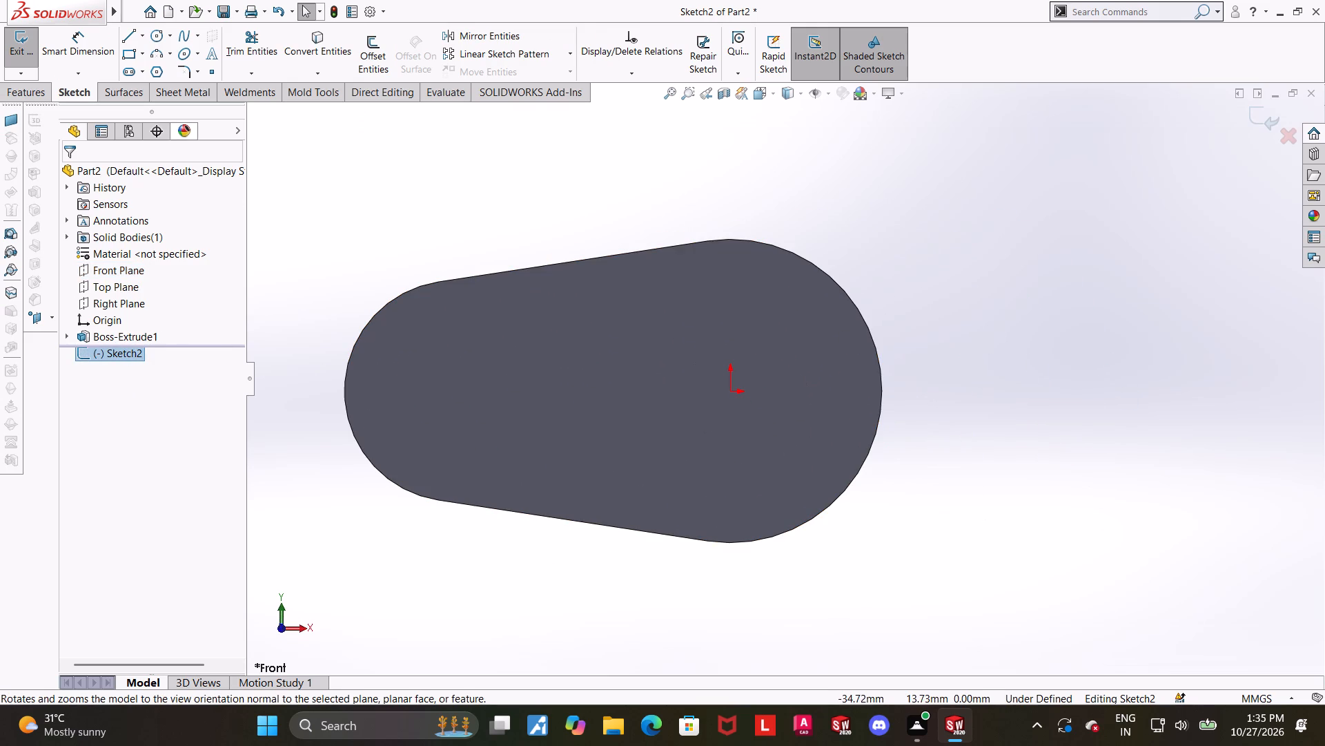
# Sketch a circle centred on the origin with a radius of about 11 mm, reaching the link's larger rounded end.
pyautogui.click(155, 39)
pyautogui.click(730, 390)
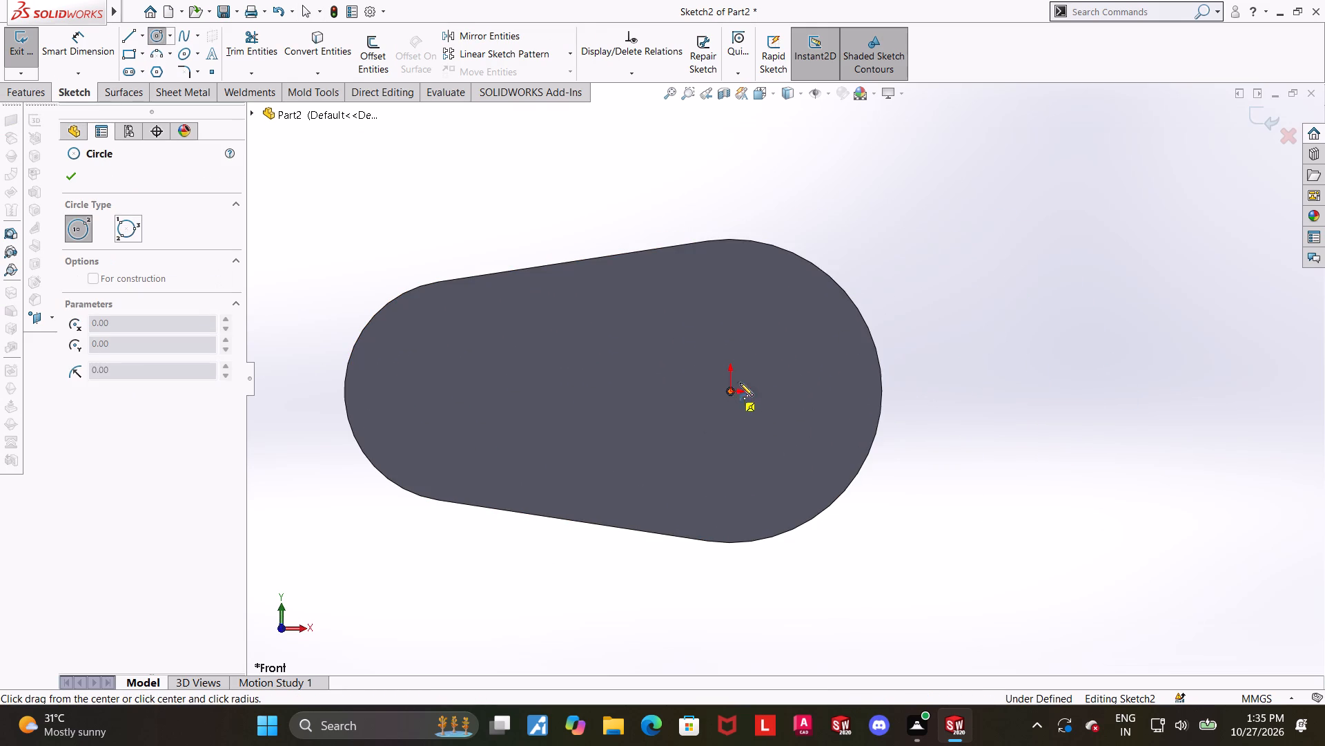
pyautogui.click(786, 248)
pyautogui.press('Escape')
pyautogui.press('Escape')
pyautogui.press('Escape')
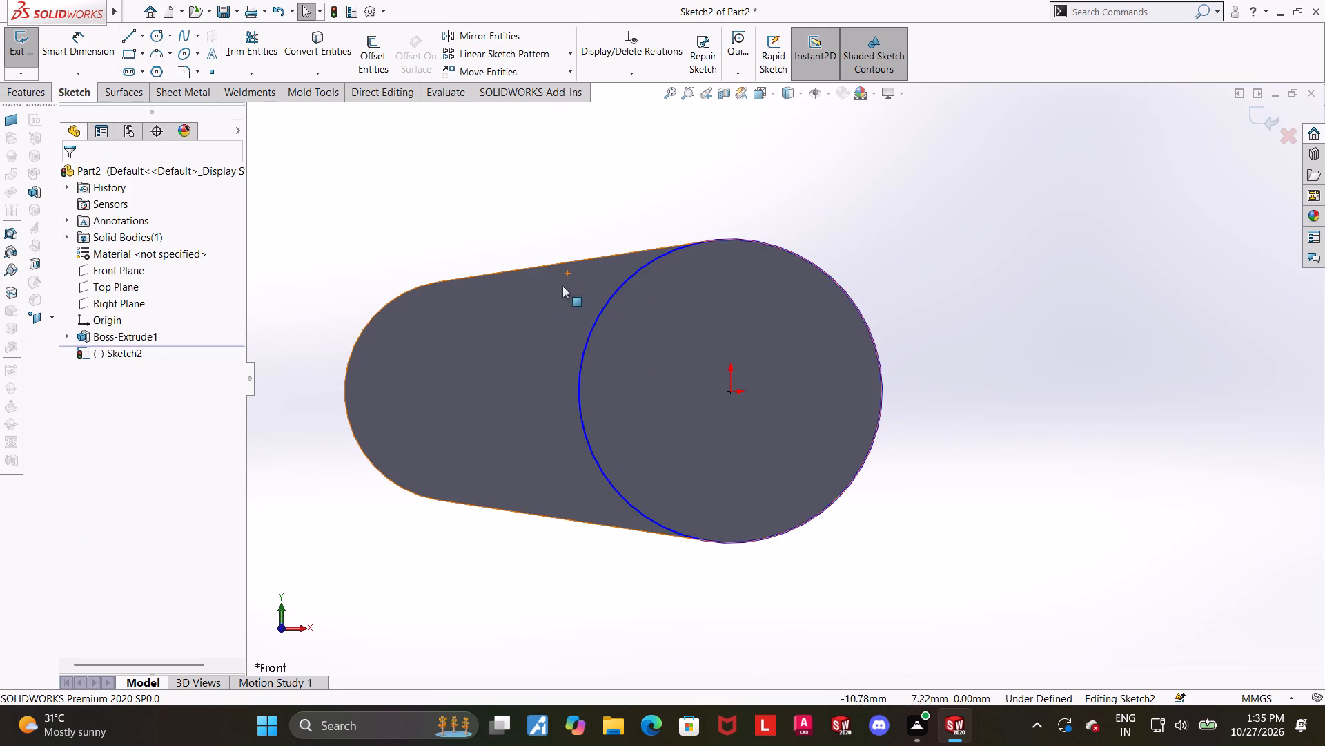
# Add a Coradial relation between the circle and the rounded edge of the link's larger end.
pyautogui.moveTo(659, 259); pyautogui.dragTo(662, 265)
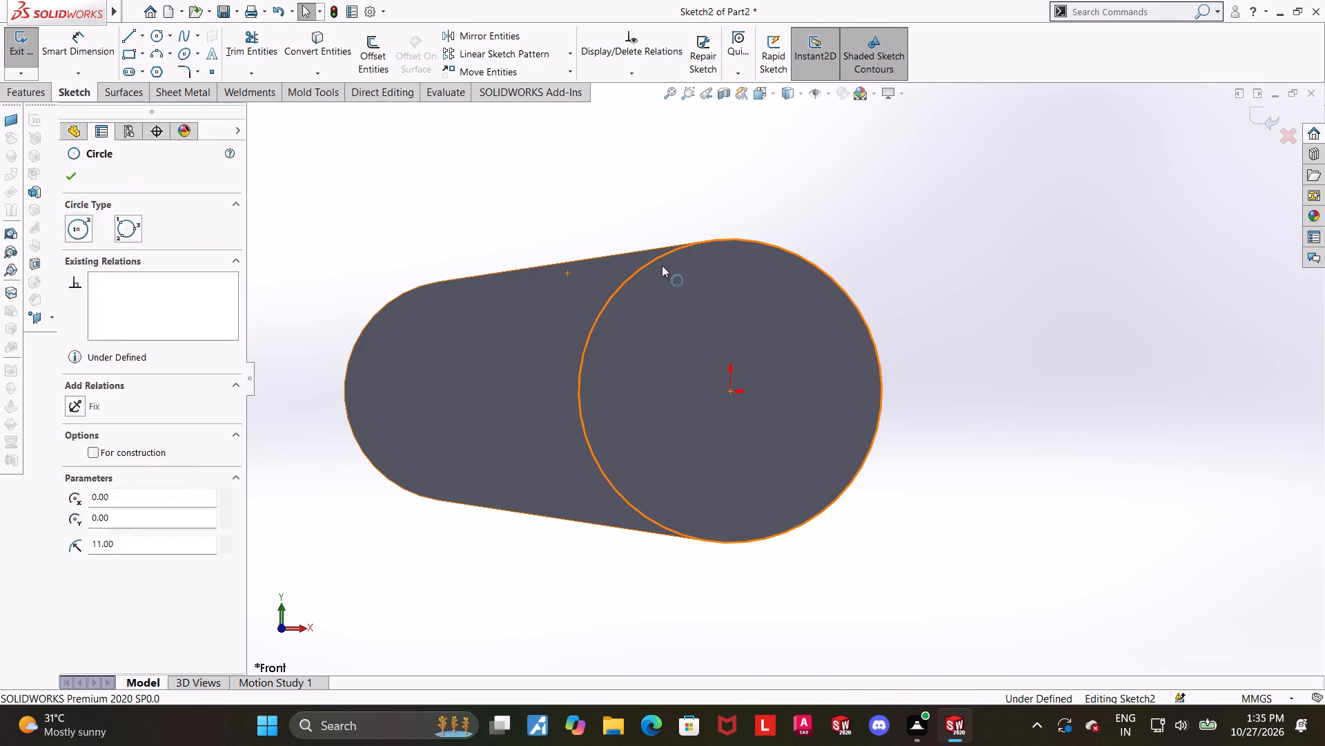
pyautogui.moveTo(662, 265); pyautogui.dragTo(678, 283)
pyautogui.press('Escape')
pyautogui.click(820, 274)
pyautogui.click(973, 294)
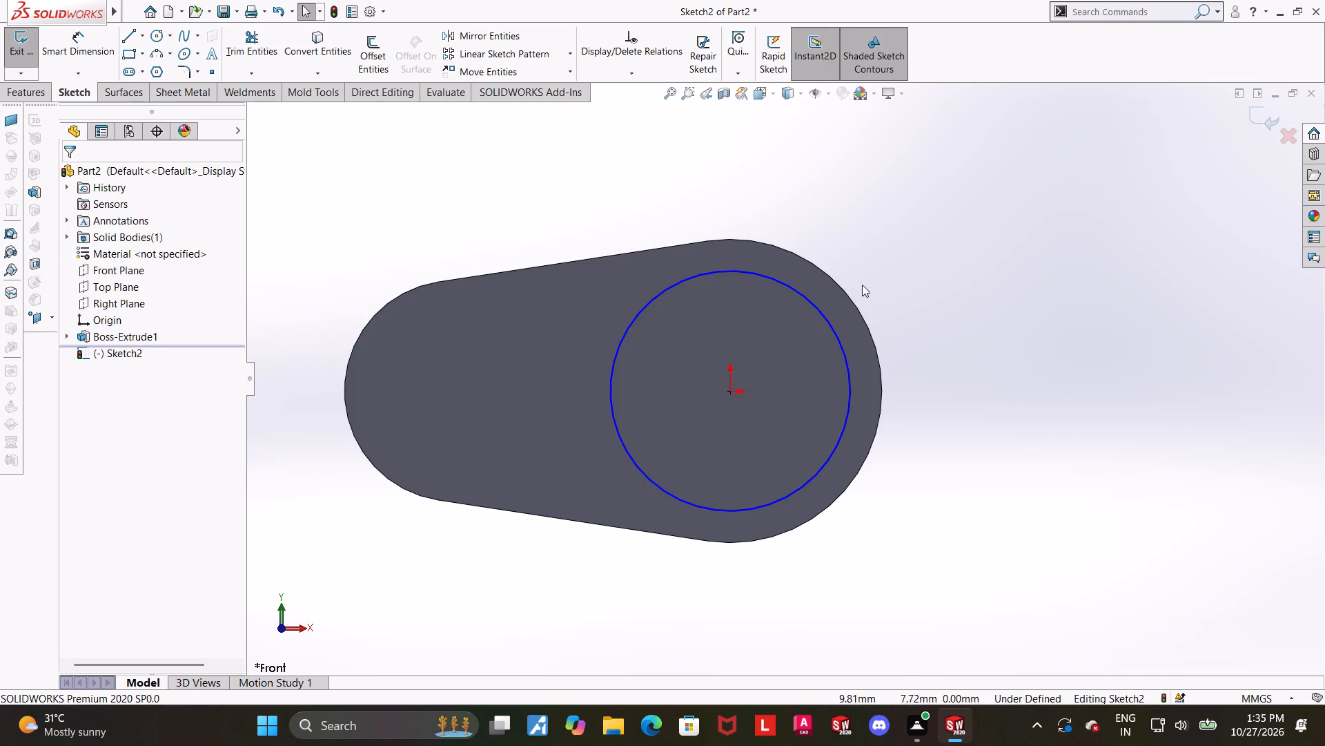
pyautogui.click(843, 290)
pyautogui.keyDown('ctrl'); pyautogui.click(814, 305); pyautogui.keyUp('ctrl')
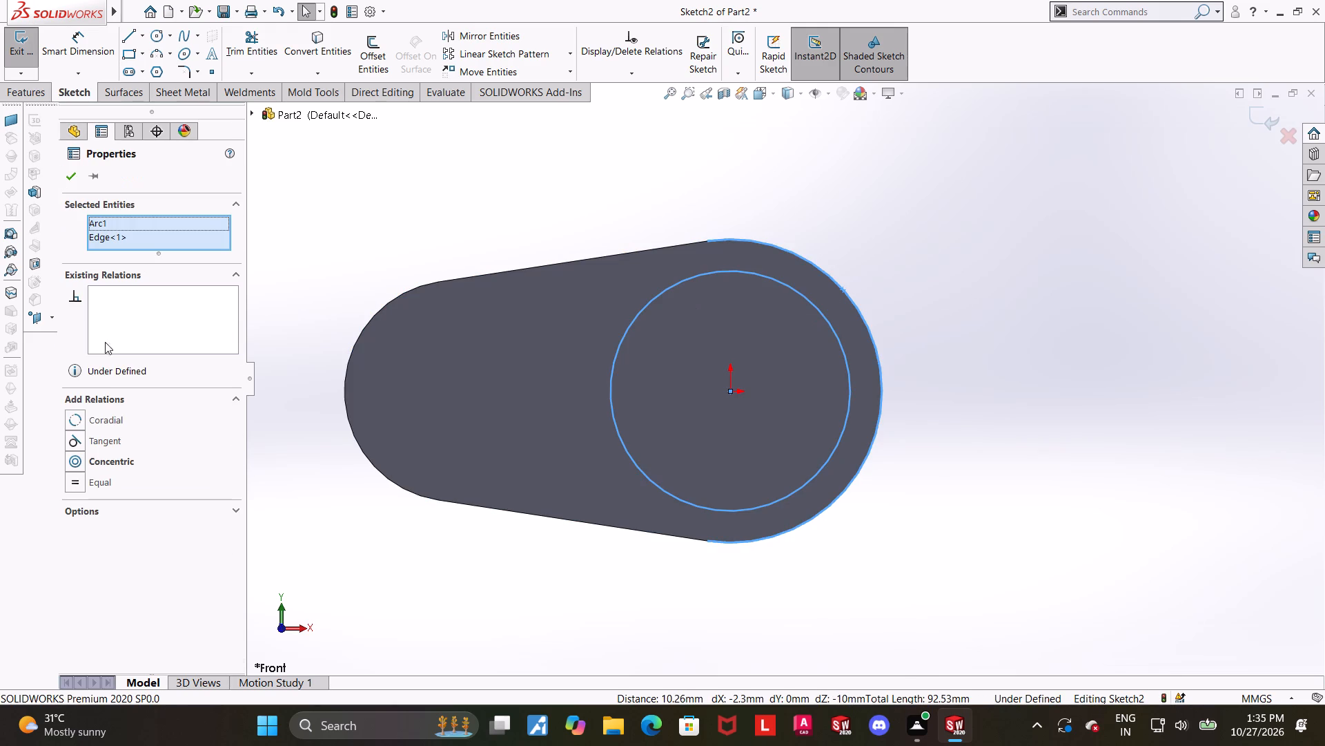
pyautogui.click(75, 425)
pyautogui.click(896, 354)
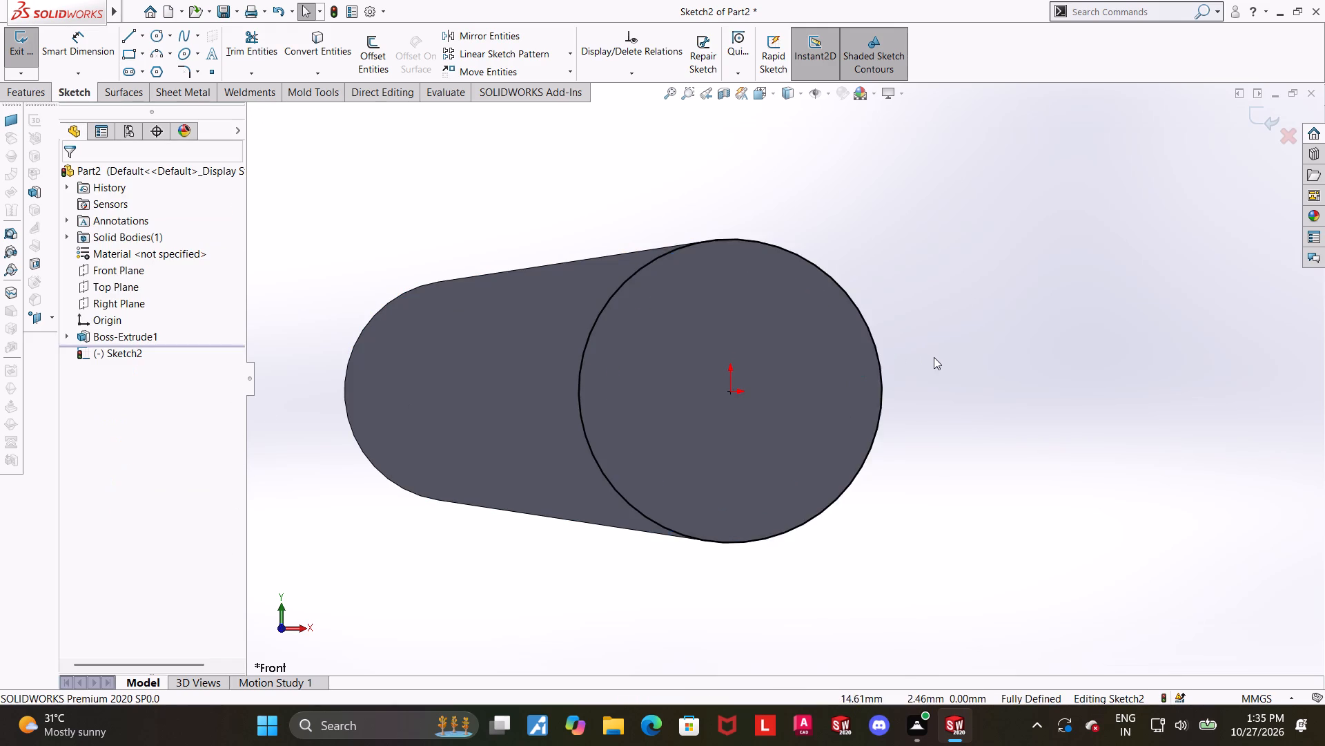
# Close the sketch and extrude the circle 28 mm Mid Plane, merged with the link body.
pyautogui.moveTo(934, 357); pyautogui.dragTo(969, 395, button='middle')
pyautogui.click(1279, 111)
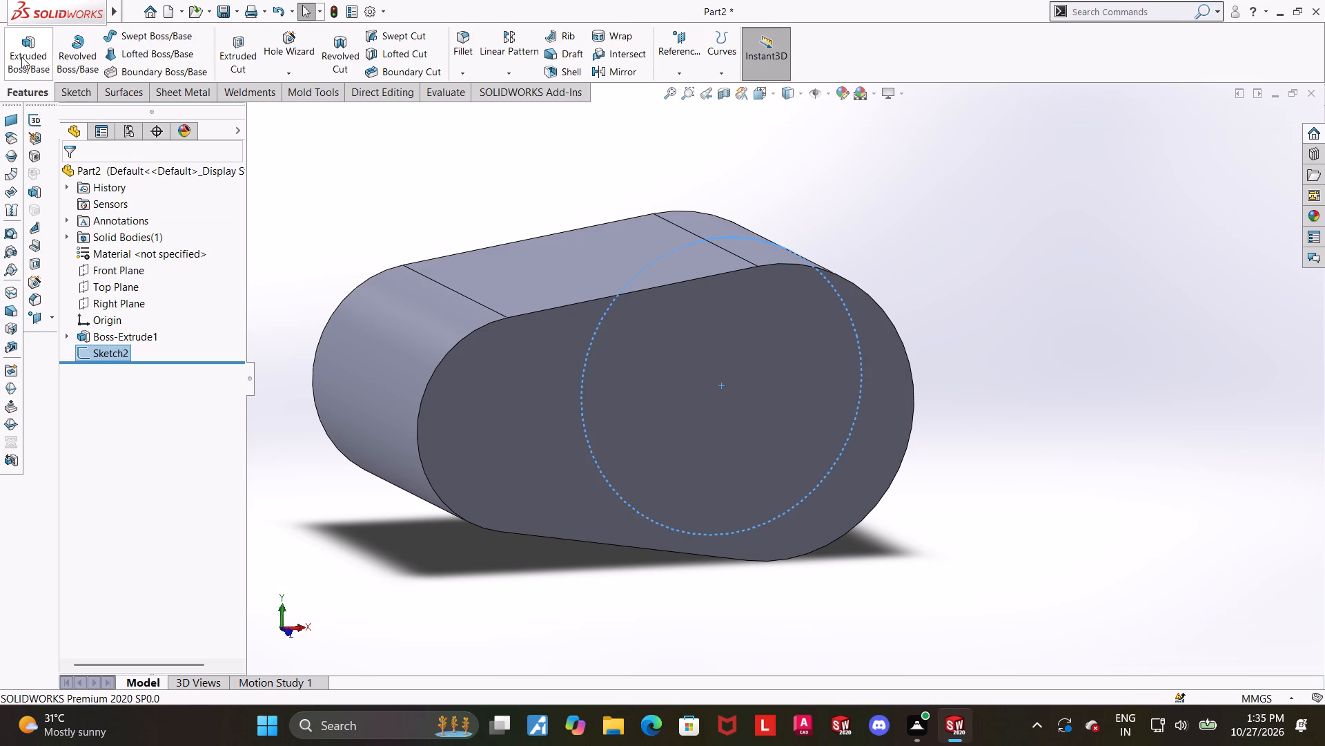
pyautogui.click(21, 57)
pyautogui.click(97, 269)
pyautogui.click(117, 356)
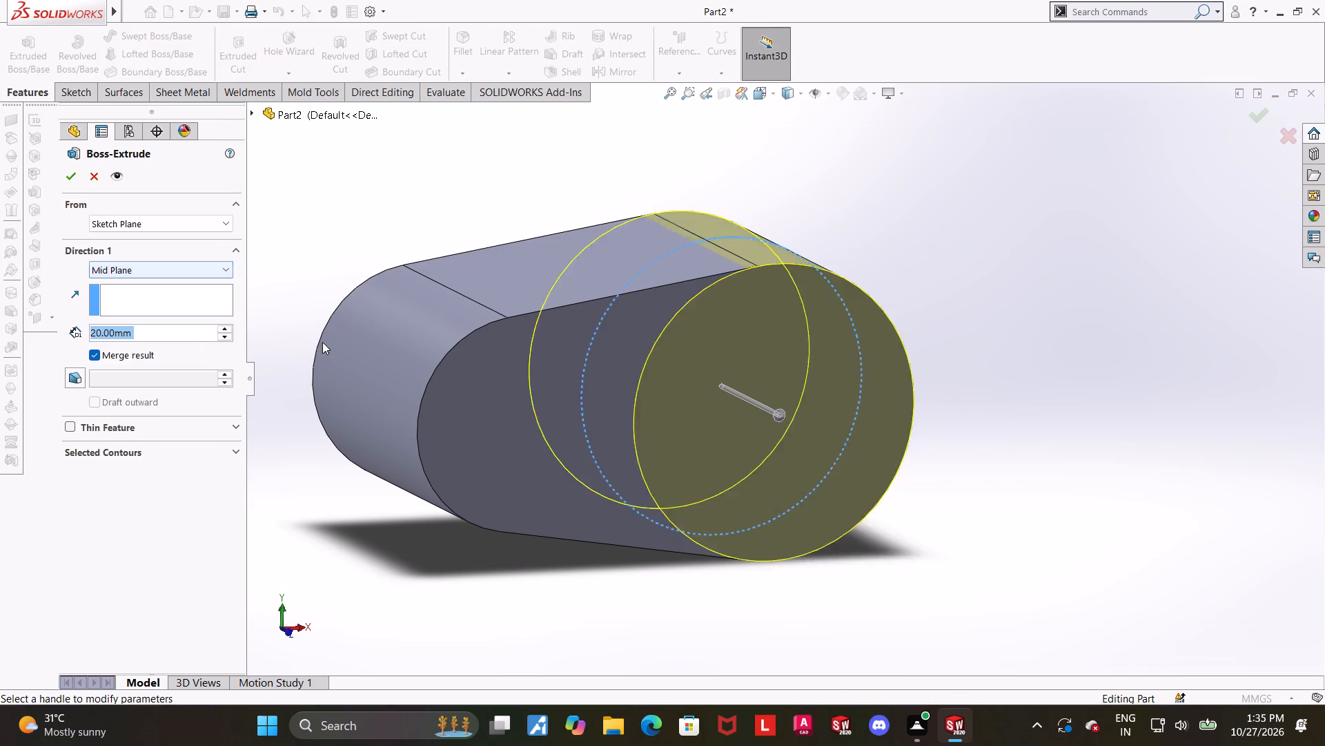
pyautogui.scroll(3, 373, 342)
pyautogui.moveTo(777, 402); pyautogui.dragTo(798, 425)
pyautogui.click(402, 468)
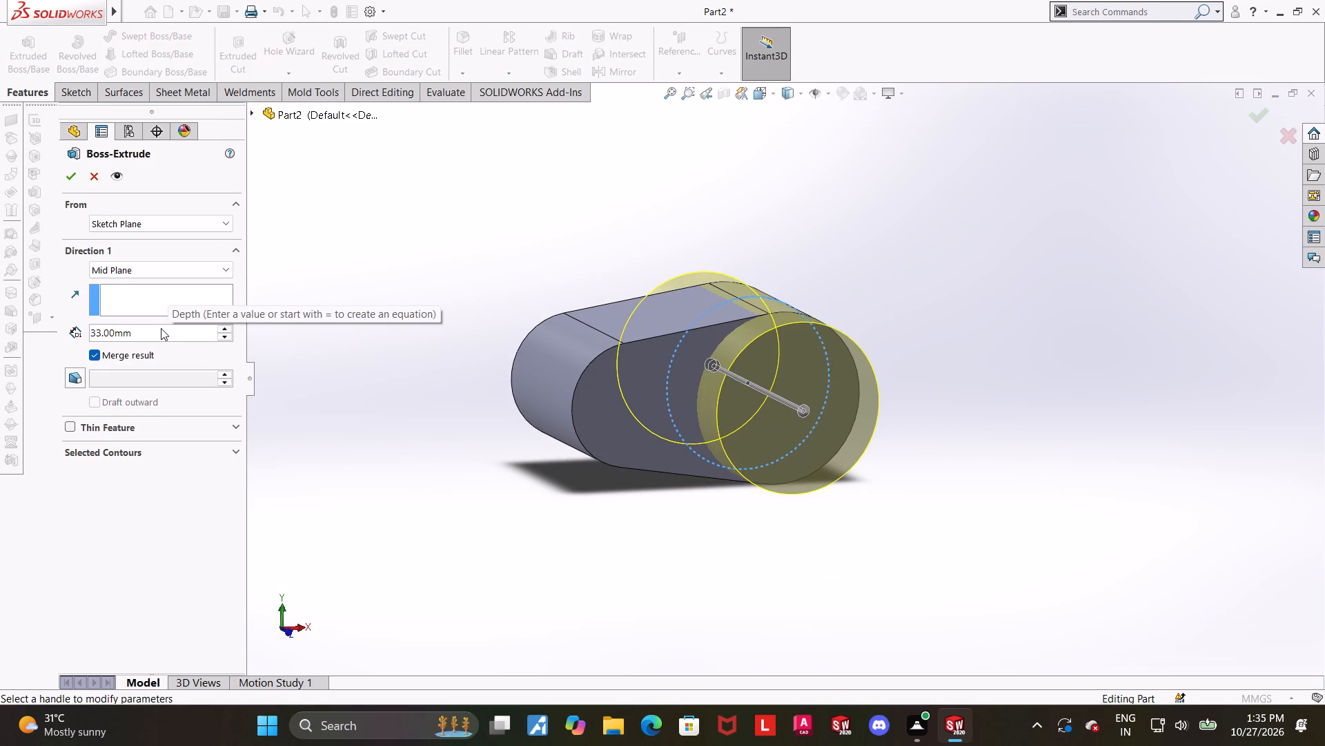
pyautogui.click(164, 332)
pyautogui.moveTo(173, 332); pyautogui.dragTo(0, 335)
pyautogui.write('28')
pyautogui.press('Return')
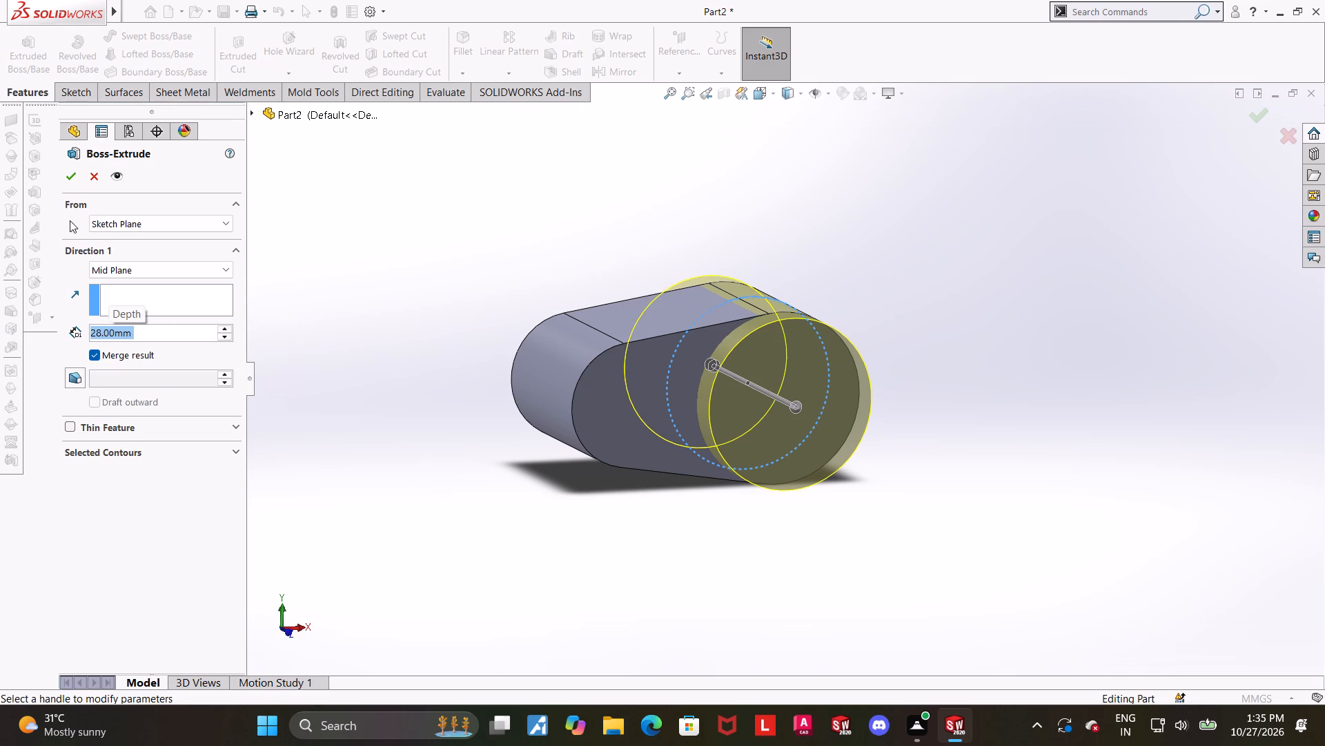
pyautogui.click(74, 178)
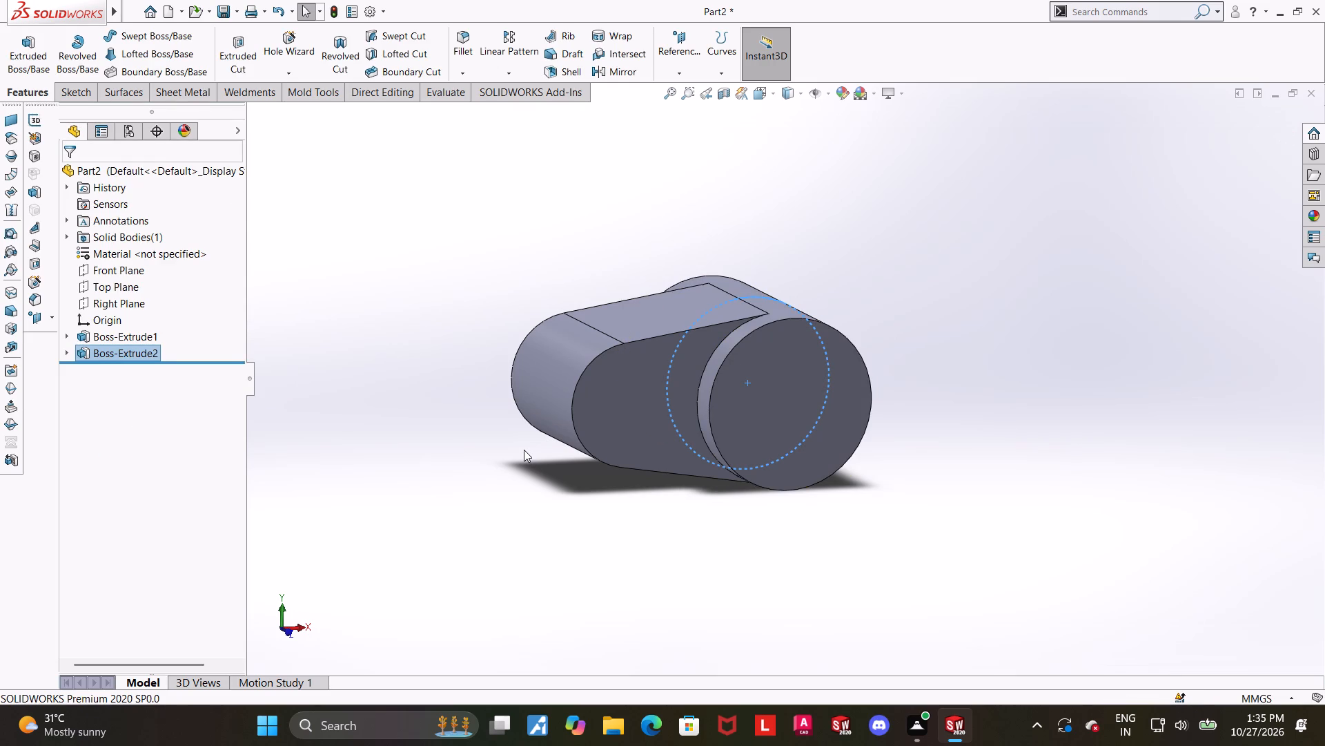
# Examine the link and its extruded cylindrical boss from several angles.
pyautogui.click(588, 450)
pyautogui.moveTo(646, 464); pyautogui.dragTo(665, 452, button='middle')
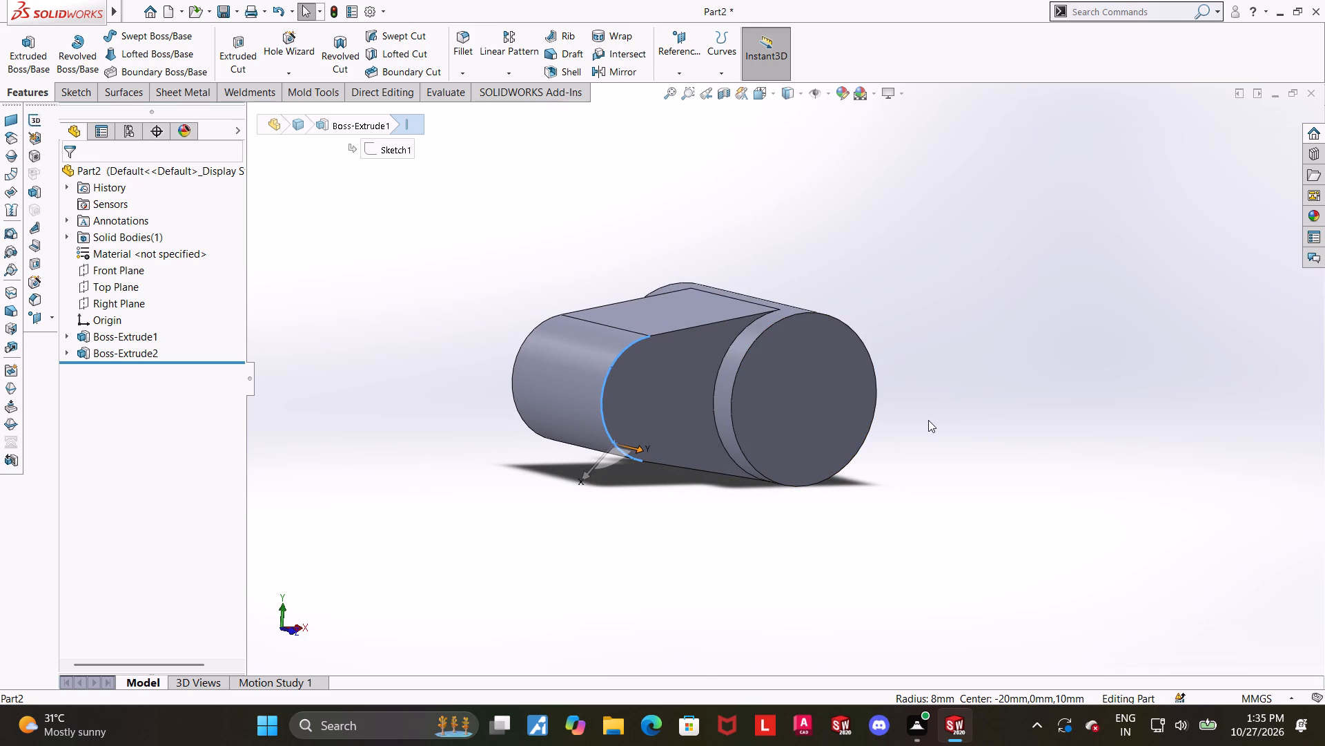
pyautogui.scroll(2, 928, 423)
pyautogui.scroll(-2, 890, 372)
pyautogui.scroll(-1, 711, 358)
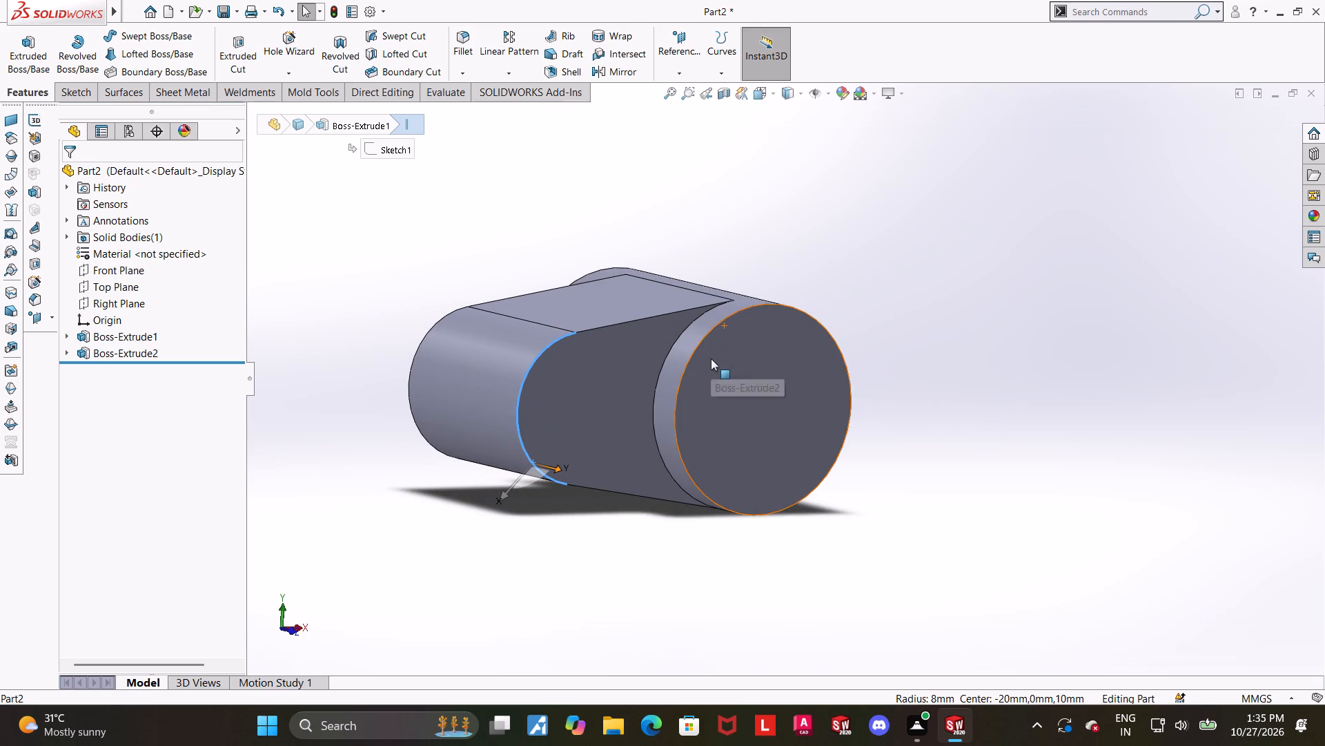
pyautogui.scroll(1, 711, 358)
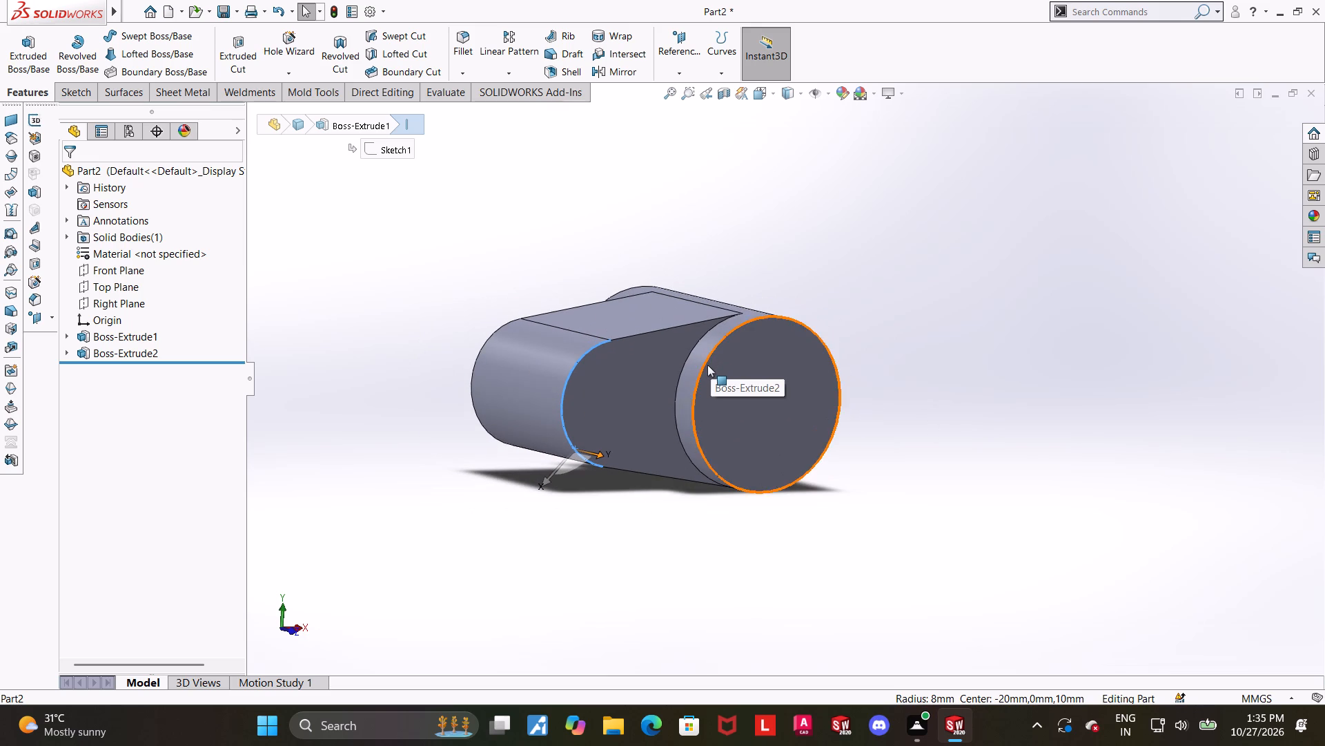
pyautogui.moveTo(703, 368); pyautogui.dragTo(613, 347, button='middle')
pyautogui.click(1015, 526)
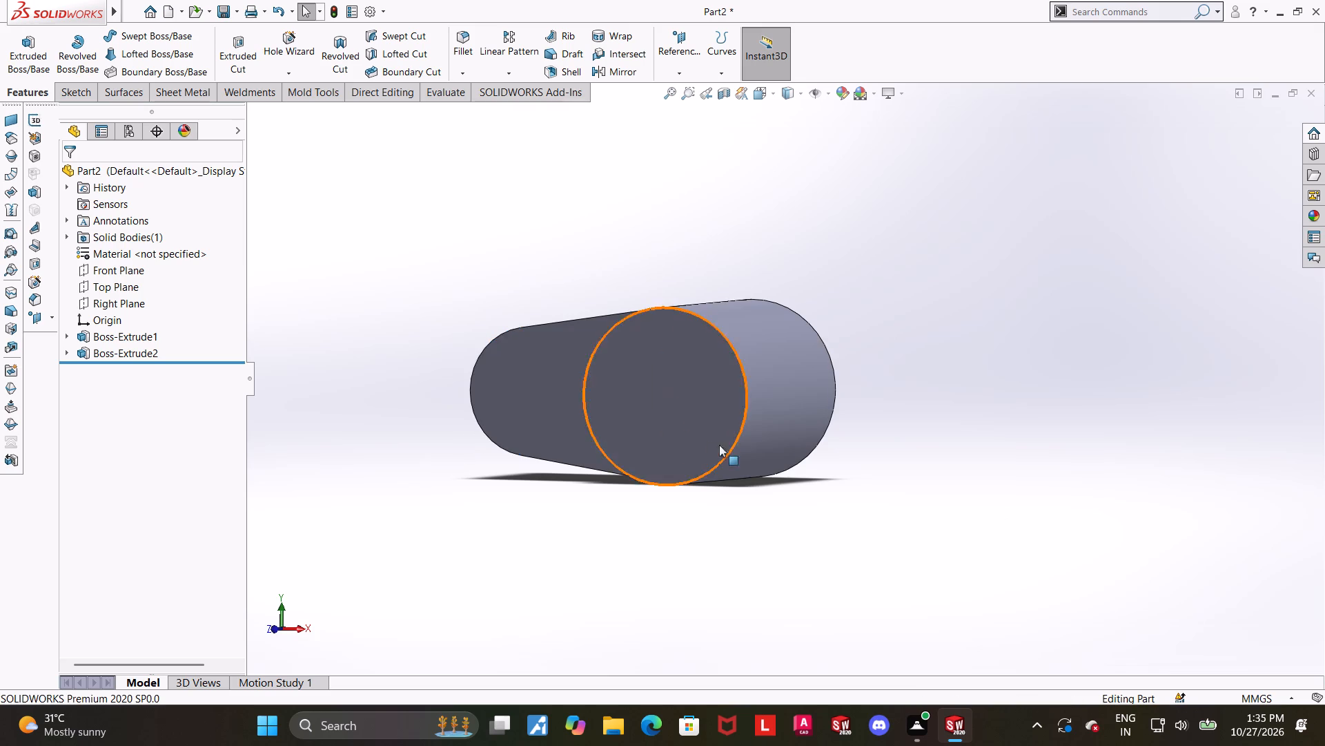
pyautogui.moveTo(704, 439); pyautogui.dragTo(727, 446, button='middle')
# Start a new sketch on the Right Plane and orient the view normal to it.
pyautogui.click(110, 303)
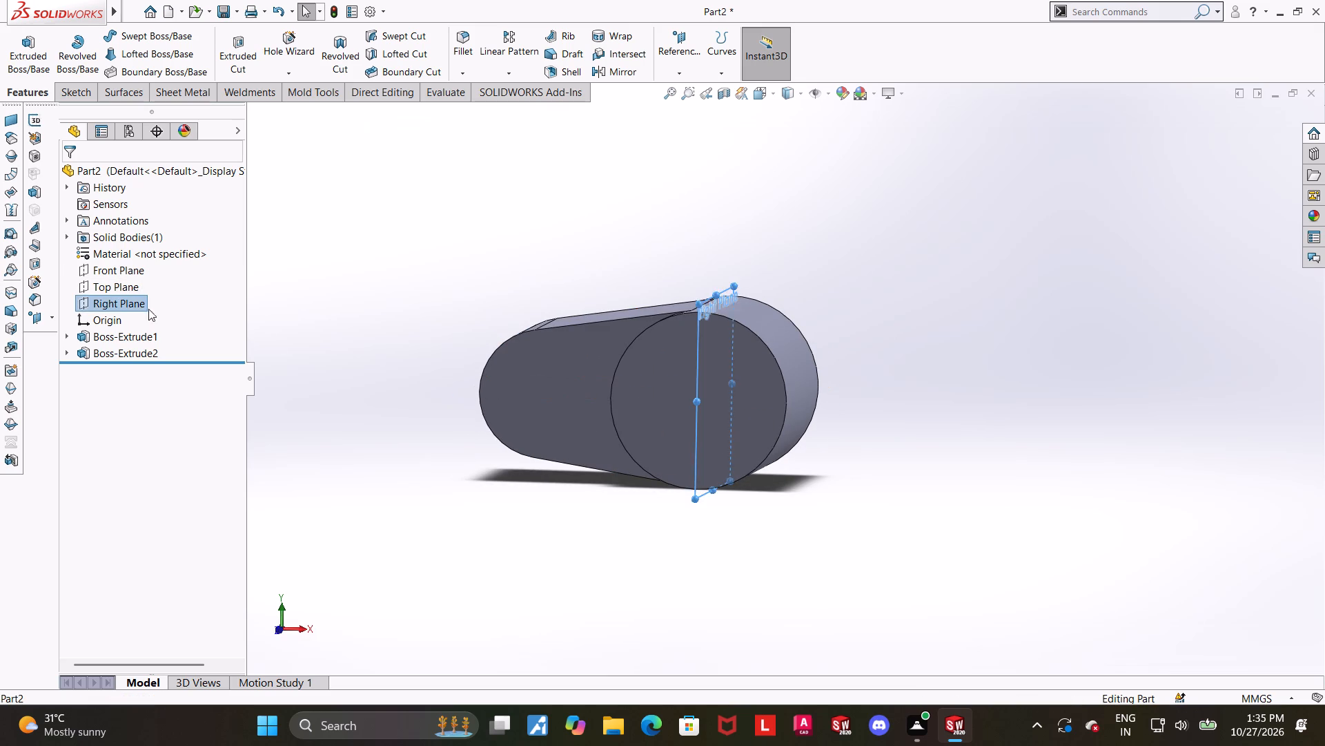
pyautogui.moveTo(787, 399); pyautogui.dragTo(734, 382, button='middle')
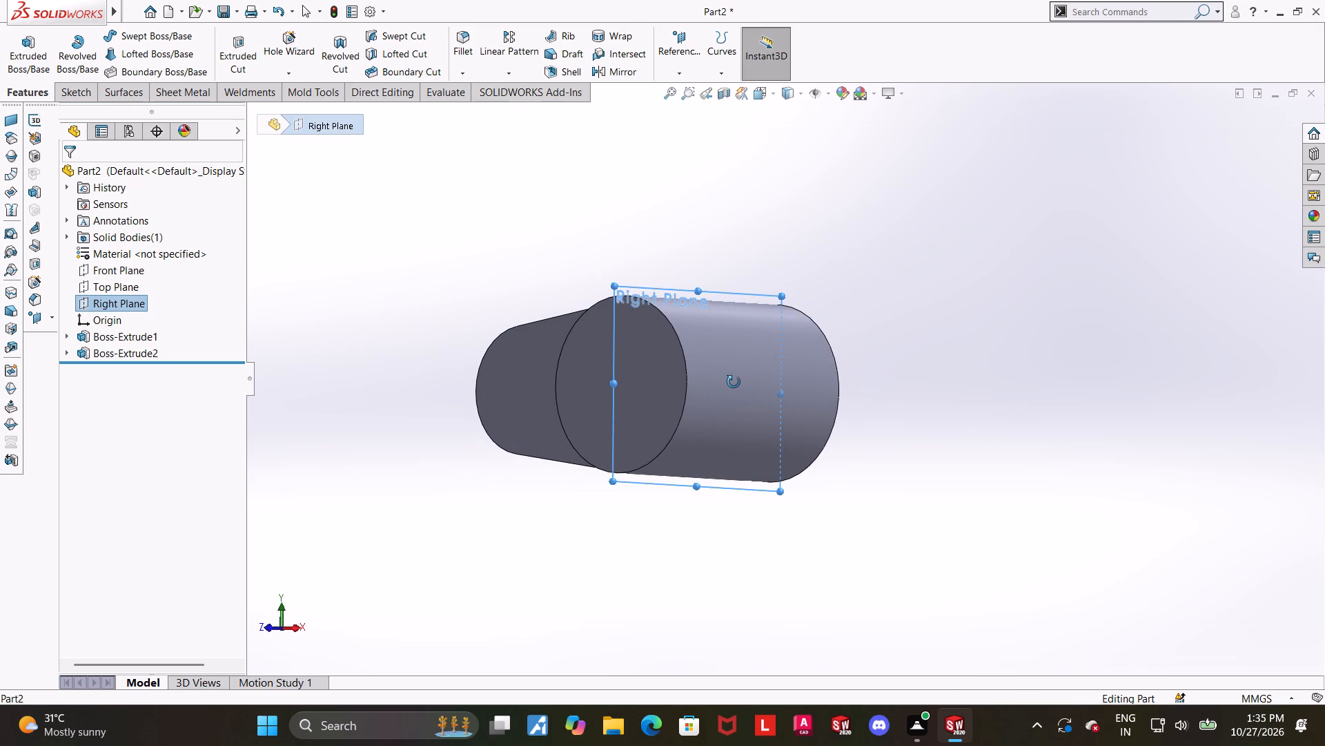
pyautogui.moveTo(734, 382); pyautogui.dragTo(737, 384, button='middle')
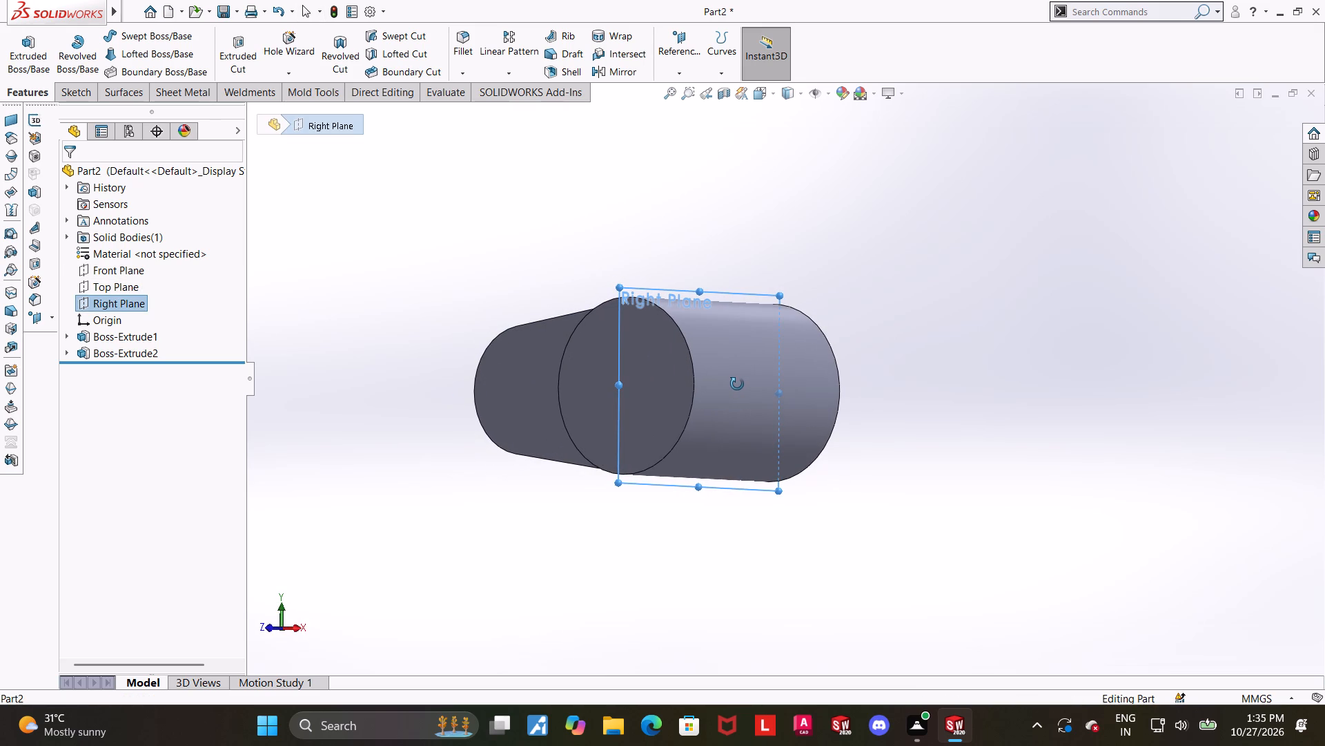
pyautogui.moveTo(737, 384); pyautogui.dragTo(699, 391, button='middle')
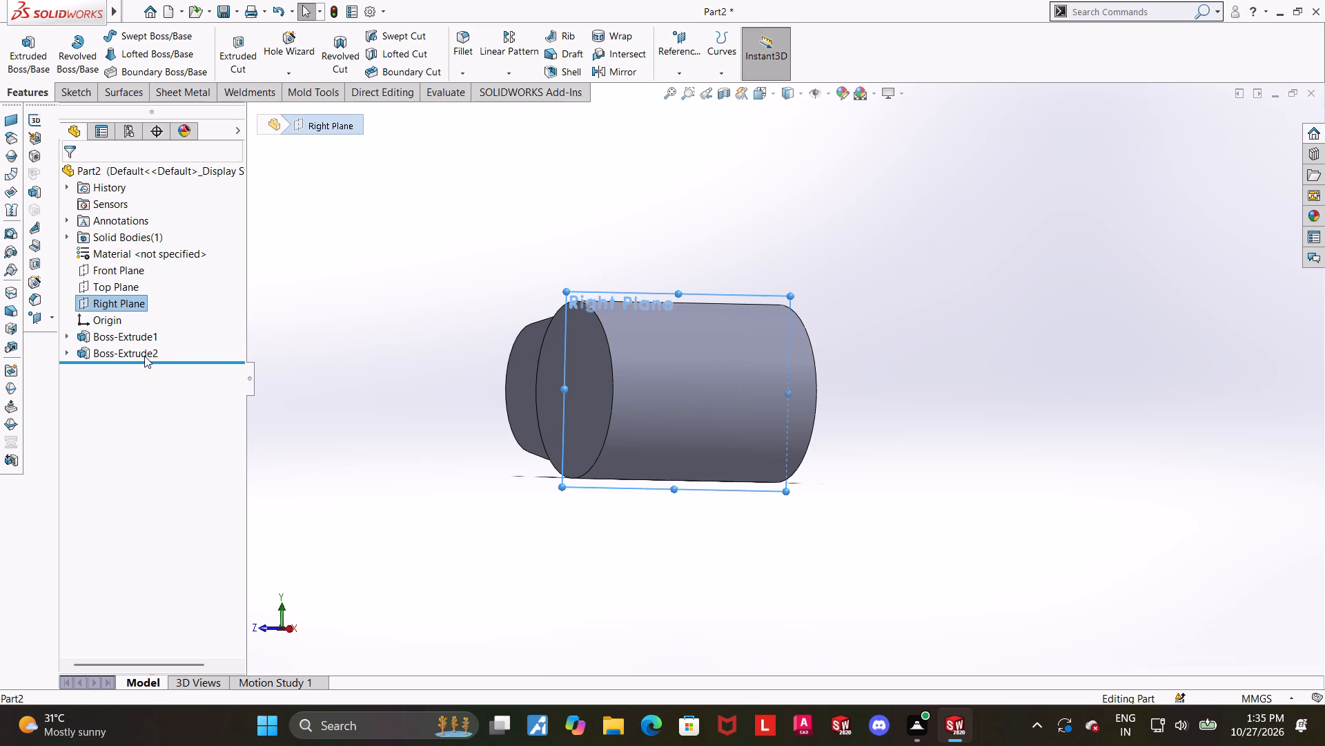
pyautogui.click(128, 300)
pyautogui.click(148, 281)
pyautogui.click(132, 307)
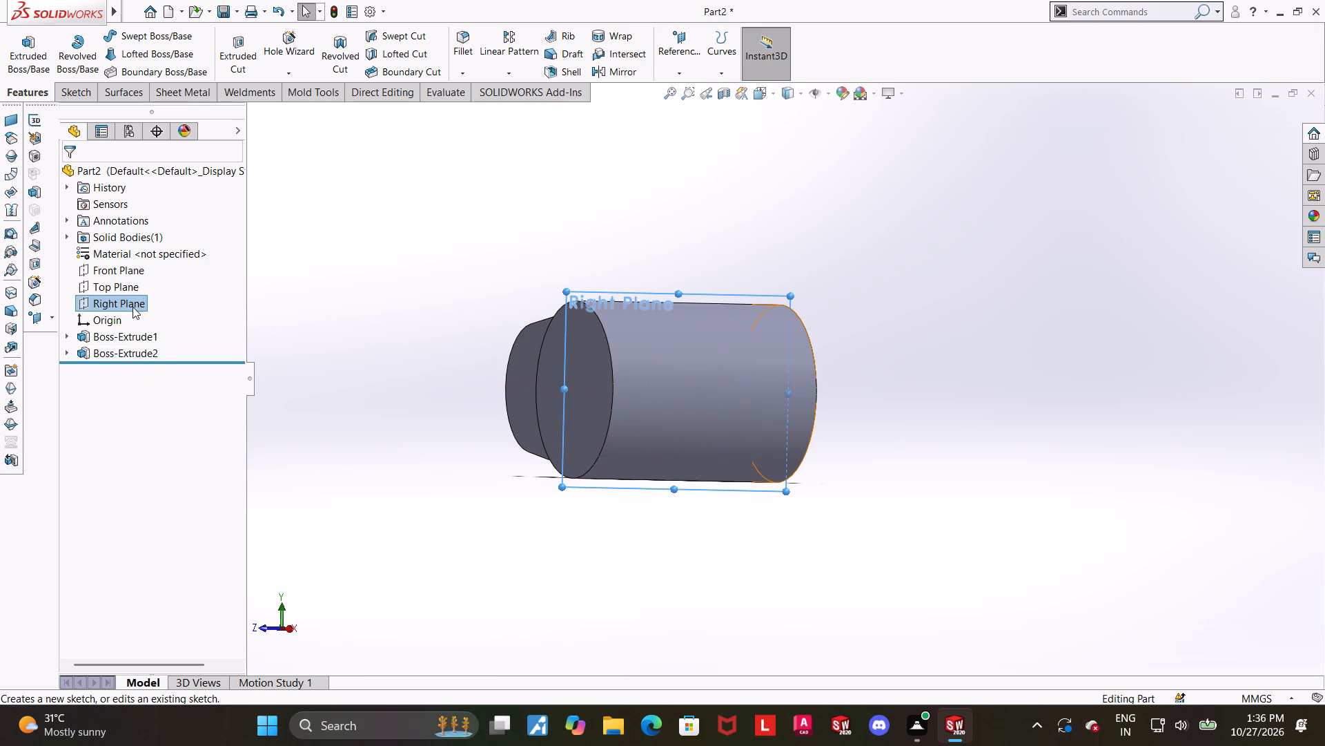
pyautogui.click(143, 287)
pyautogui.click(126, 312)
pyautogui.click(127, 305)
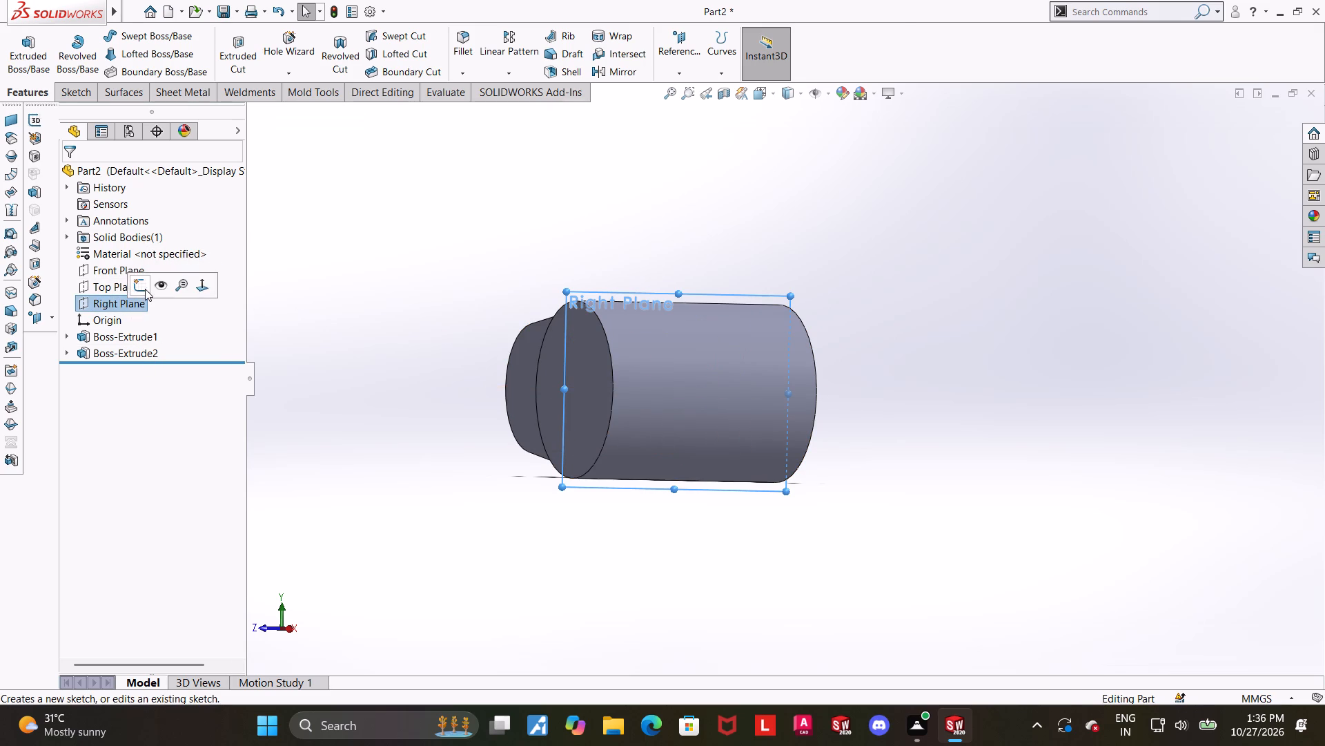
pyautogui.click(145, 289)
pyautogui.click(120, 368)
pyautogui.click(155, 349)
pyautogui.scroll(7, 585, 370)
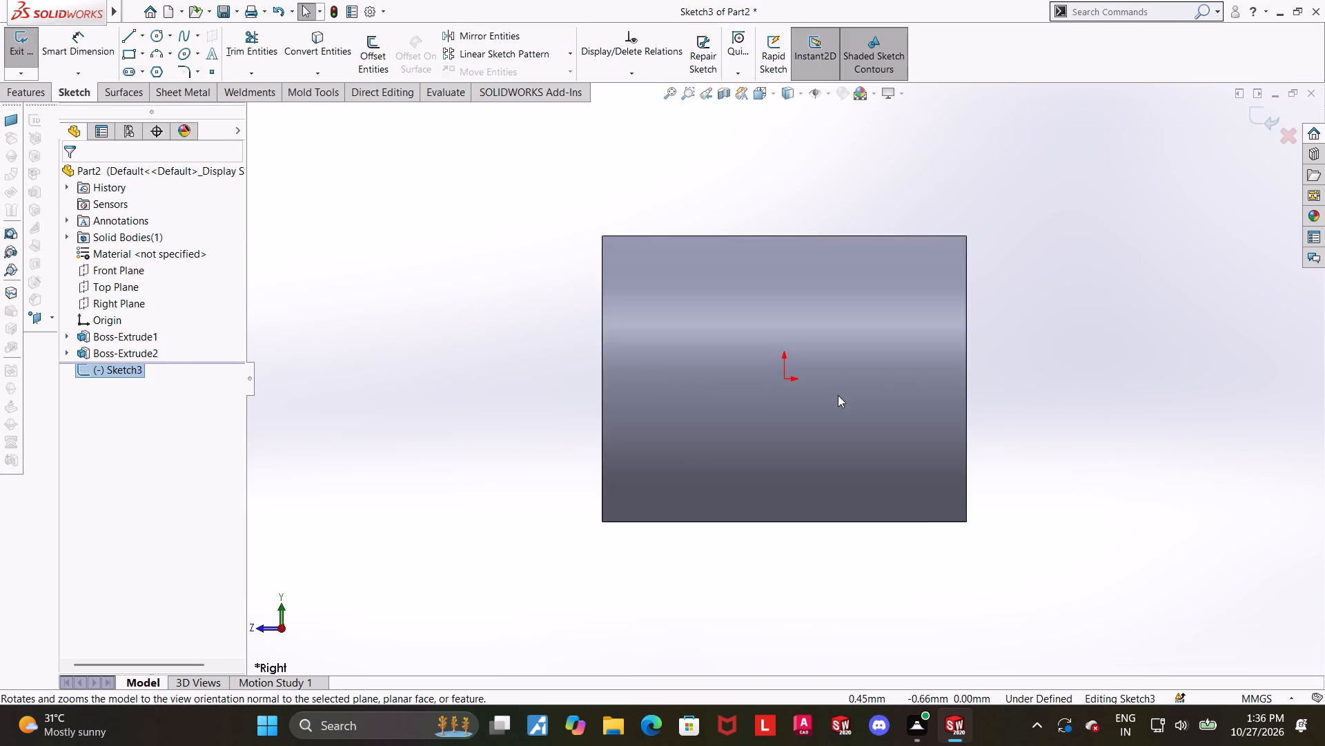
pyautogui.scroll(4, 838, 395)
pyautogui.scroll(-2, 881, 276)
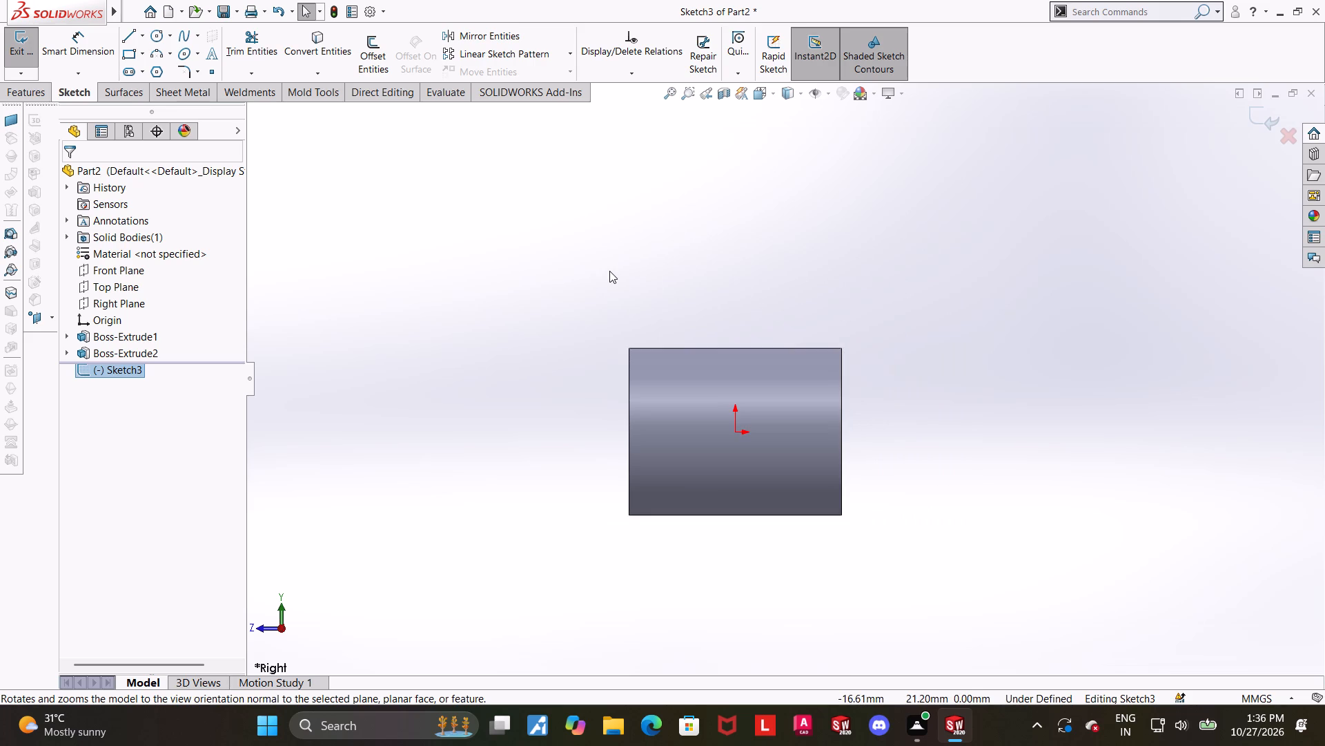
# Sketch a vertical construction centerline about 26 mm long, running upward from the origin.
pyautogui.click(139, 36)
pyautogui.click(146, 67)
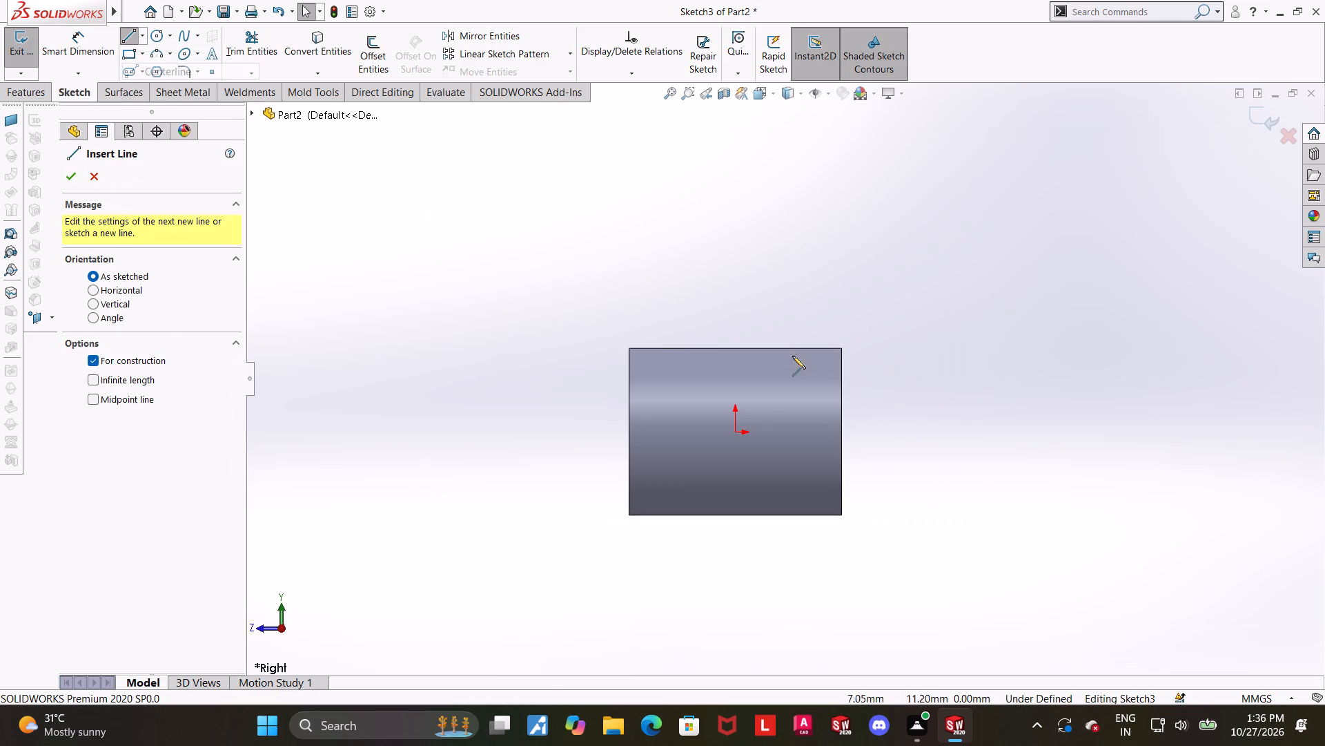
pyautogui.click(736, 433)
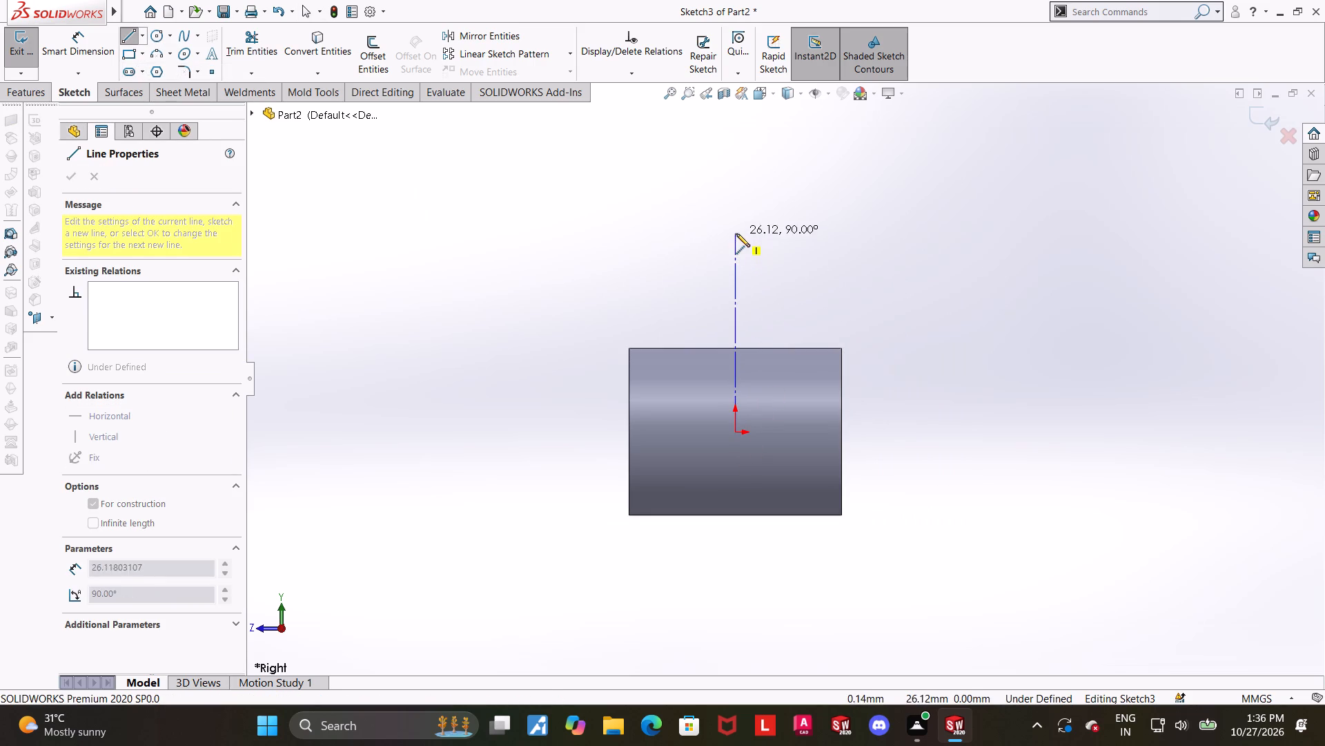
pyautogui.click(736, 233)
pyautogui.press('Escape')
pyautogui.press('Escape')
# Sketch a closed trapezoid around the centerline, with its wider base through the origin and slanted sides about 26.5 mm long.
pyautogui.click(123, 35)
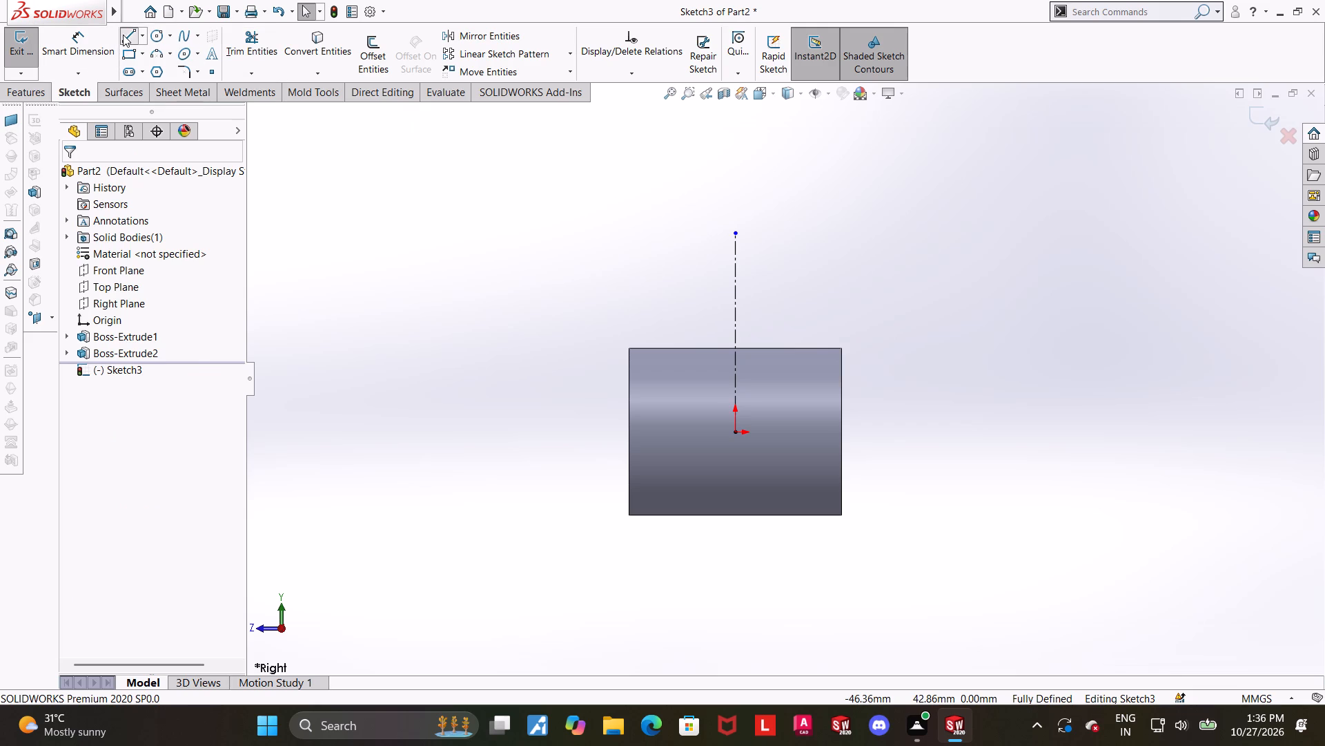
pyautogui.click(736, 234)
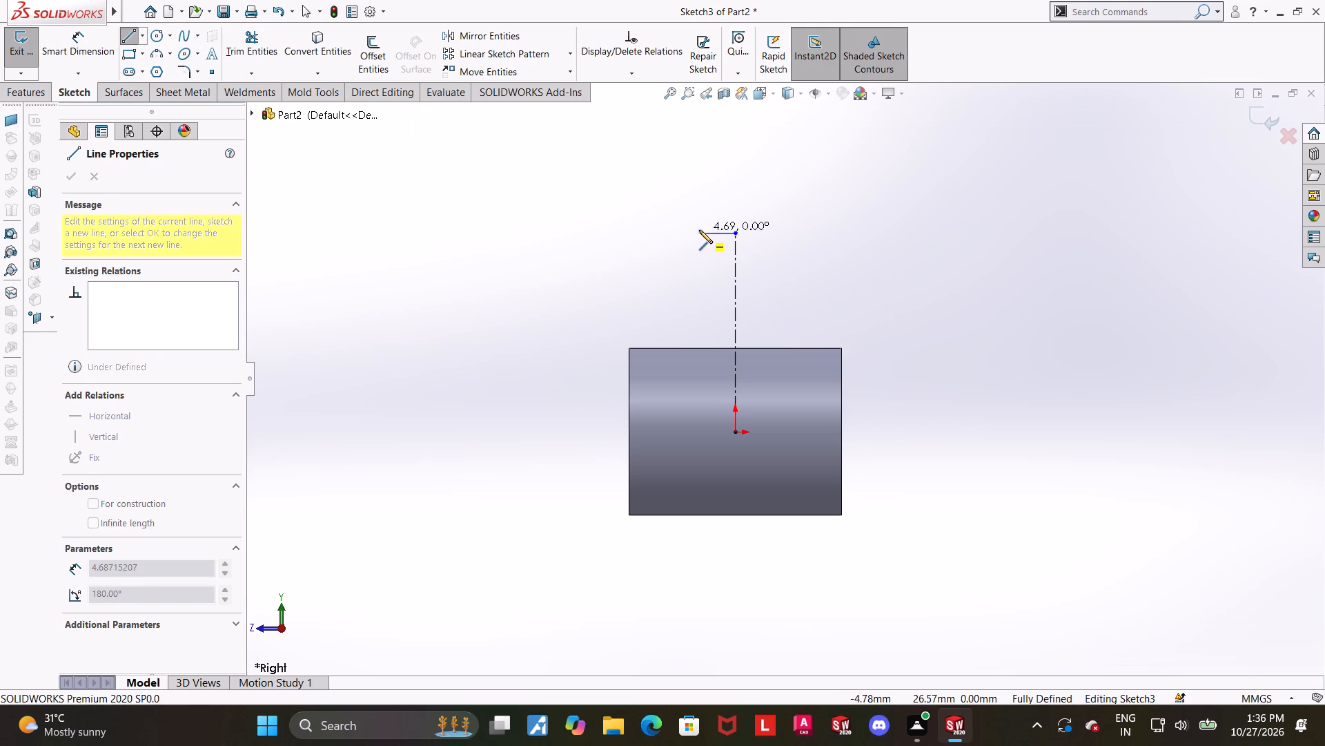
pyautogui.click(699, 230)
pyautogui.click(669, 433)
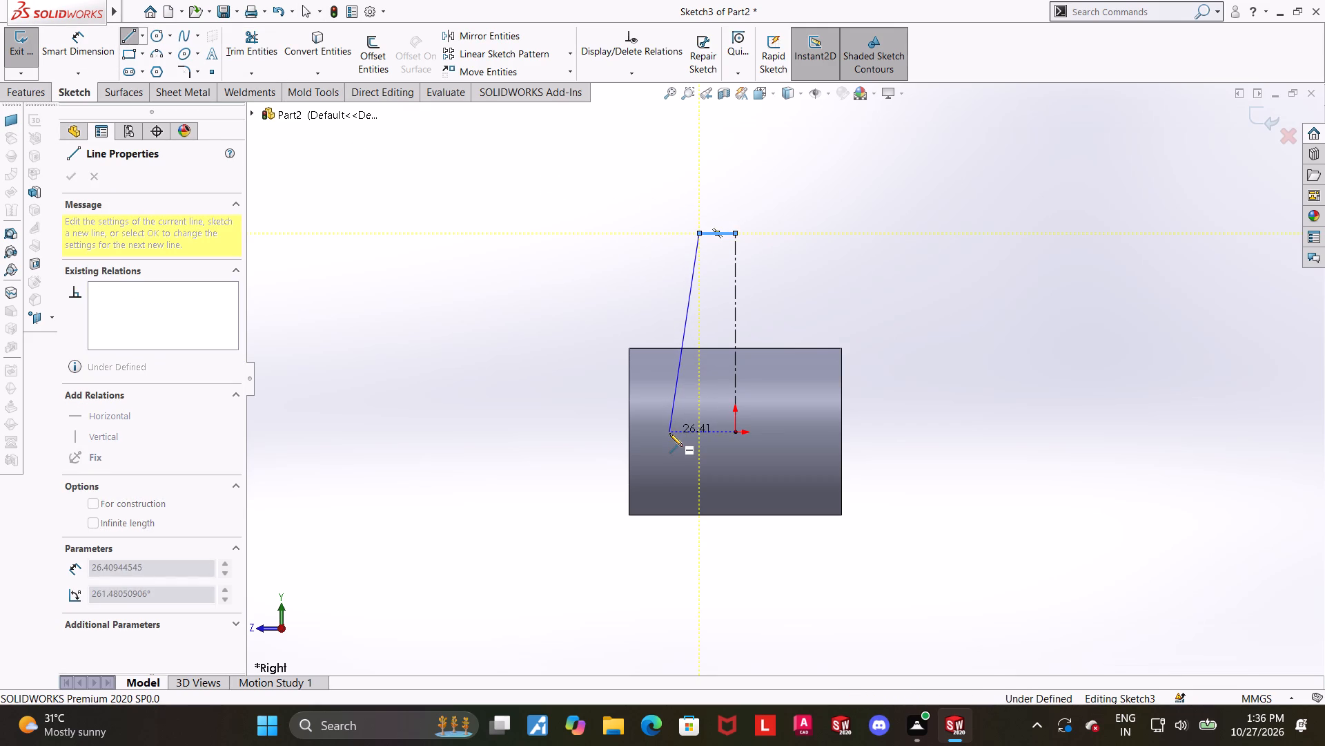
pyautogui.click(734, 432)
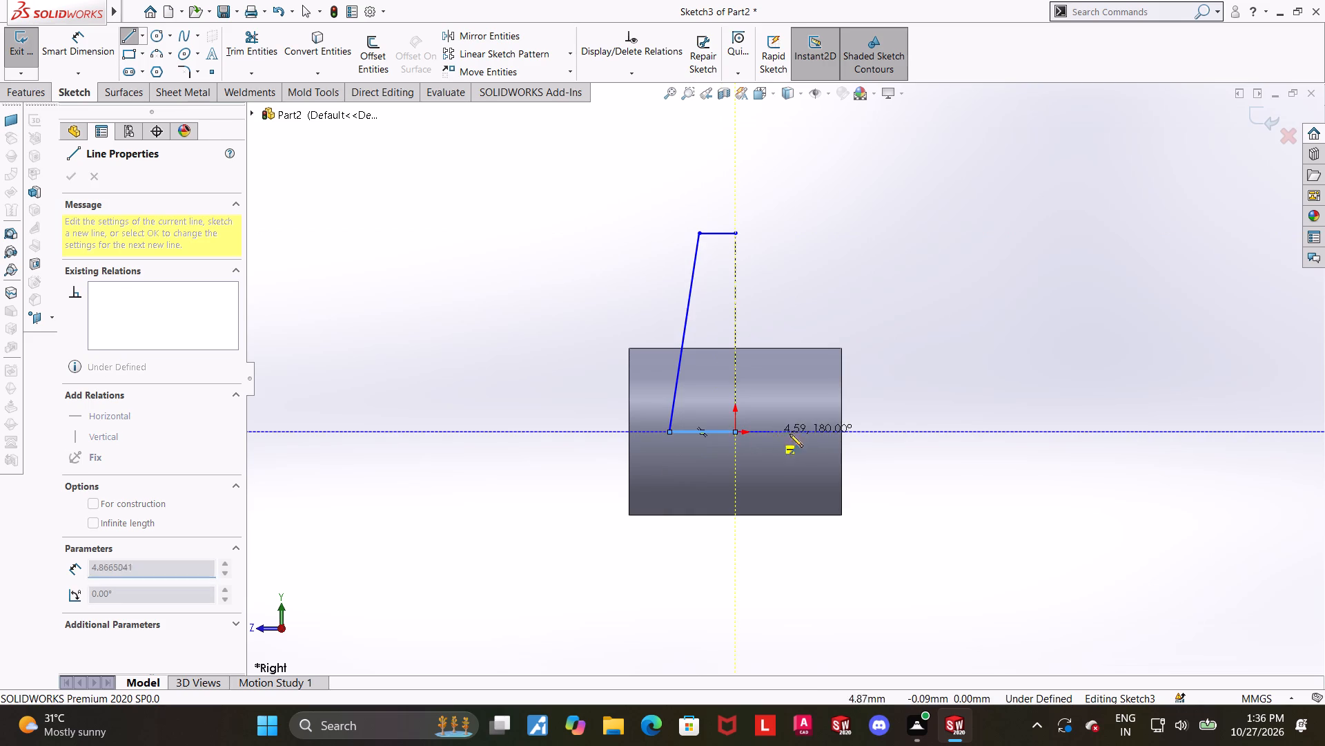
pyautogui.click(807, 434)
pyautogui.click(773, 234)
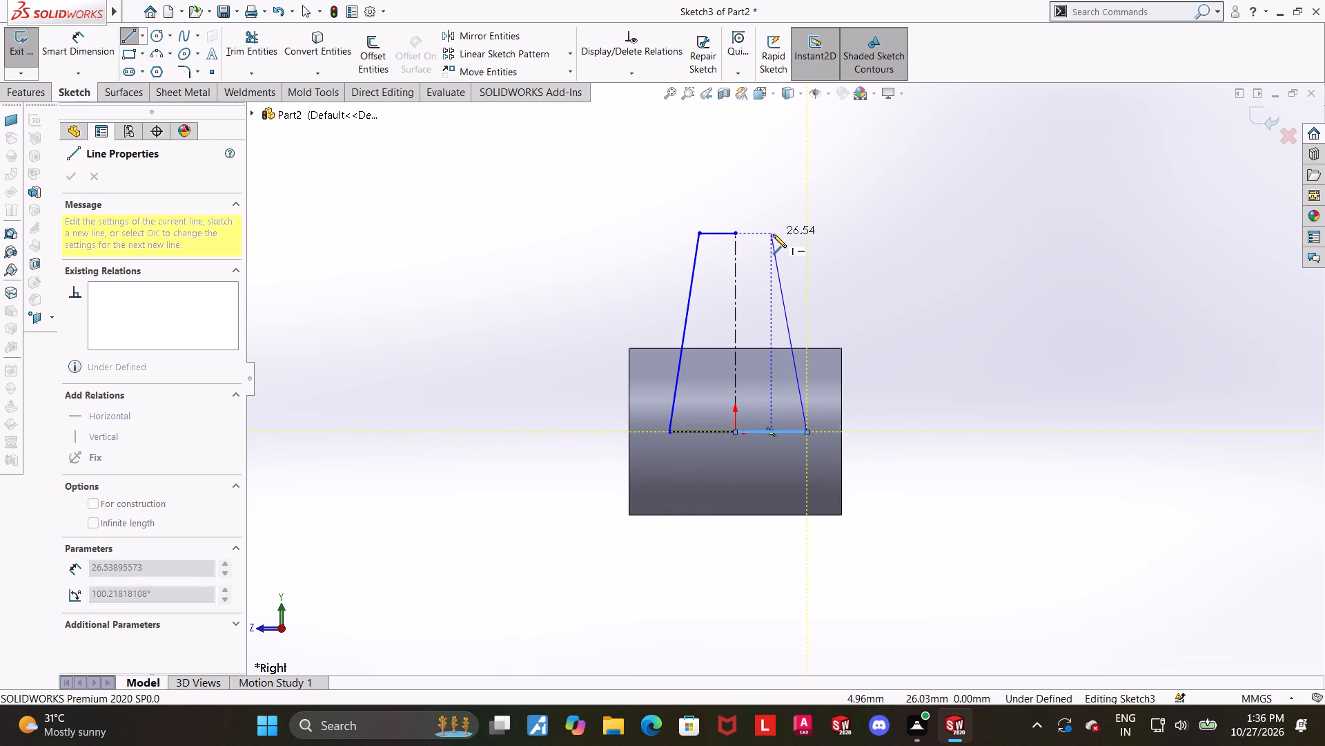
pyautogui.click(738, 231)
pyautogui.press('Escape')
pyautogui.press('Escape')
pyautogui.press('Escape')
# Dimension the angle between the trapezoid's two slanted sides as 15.35°.
pyautogui.scroll(-2, 631, 236)
pyautogui.click(88, 48)
pyautogui.click(741, 359)
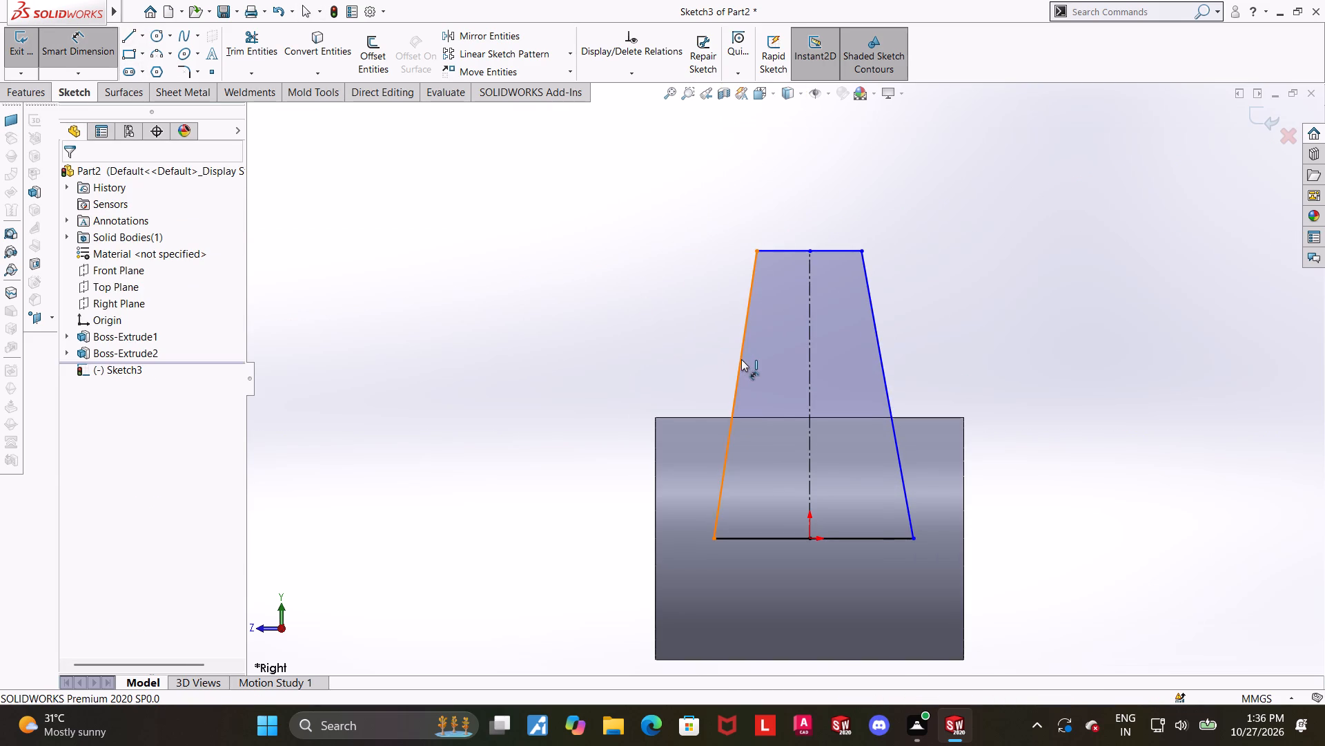
pyautogui.click(883, 352)
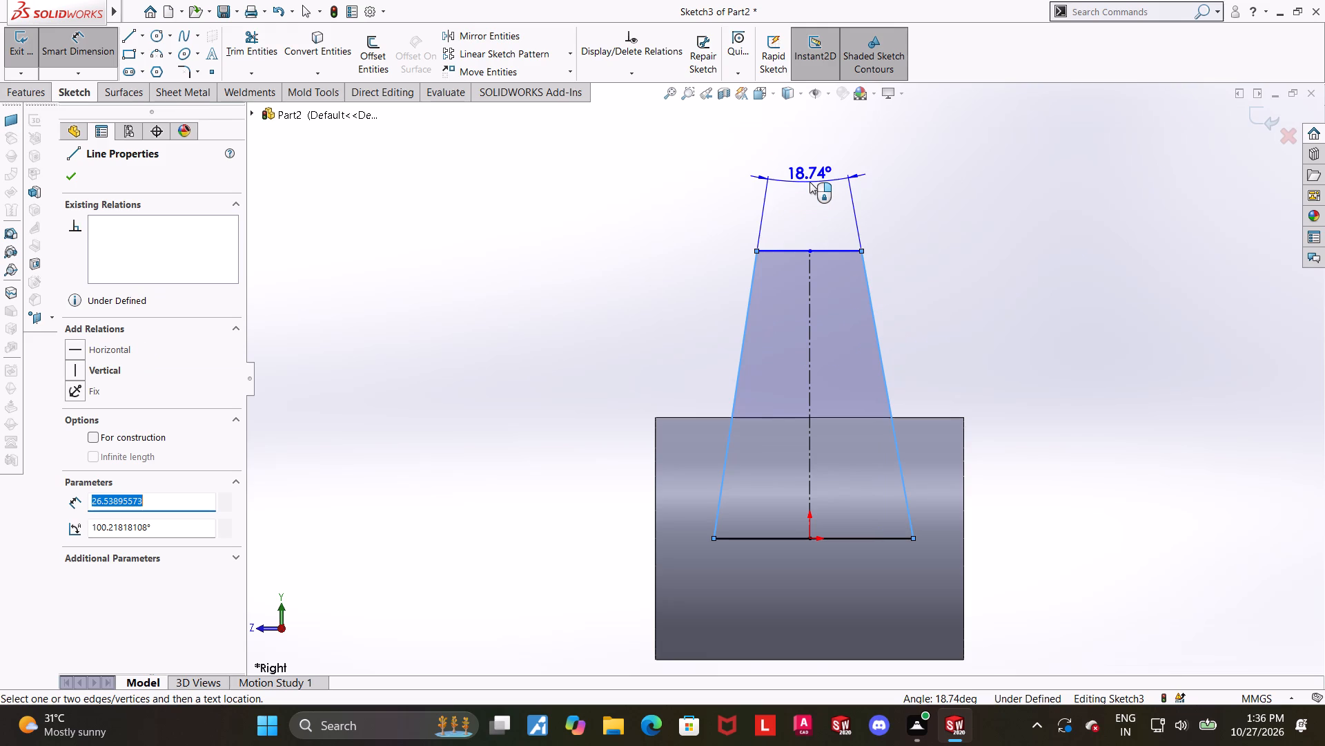
pyautogui.click(809, 182)
pyautogui.write('15.35')
pyautogui.press('Return')
pyautogui.press('Escape')
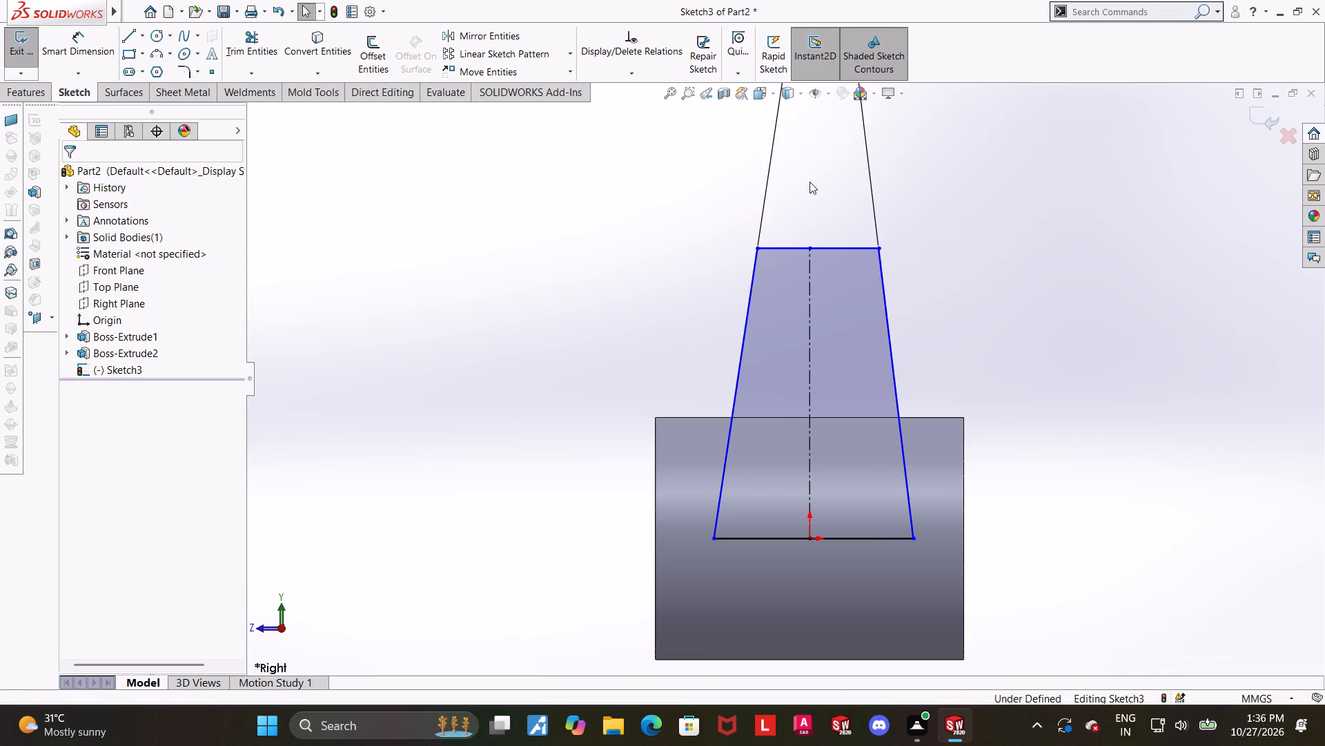
pyautogui.click(1015, 308)
# Add a Symmetric relation between the trapezoid's two slanted sides about the vertical centerline.
pyautogui.scroll(5, 1026, 254)
pyautogui.scroll(-3, 811, 312)
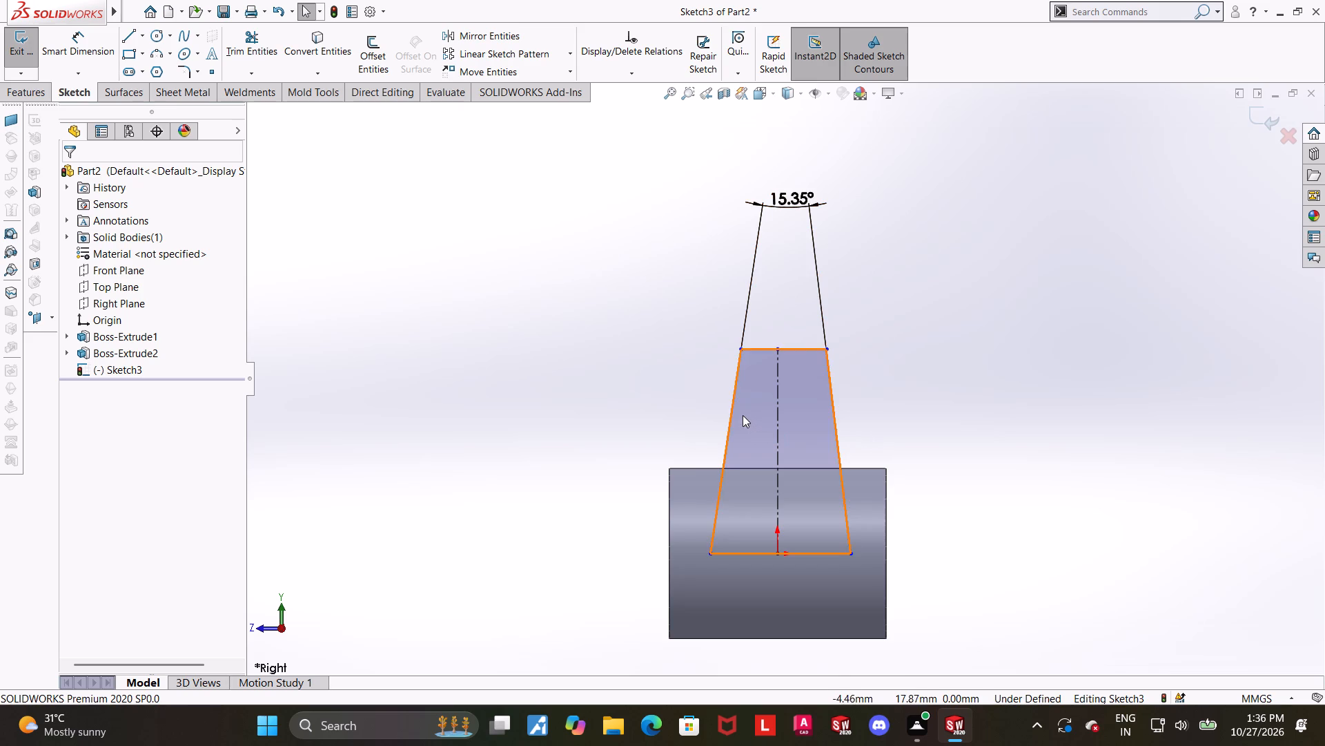
pyautogui.click(732, 408)
pyautogui.keyDown('ctrl'); pyautogui.click(777, 423); pyautogui.keyUp('ctrl')
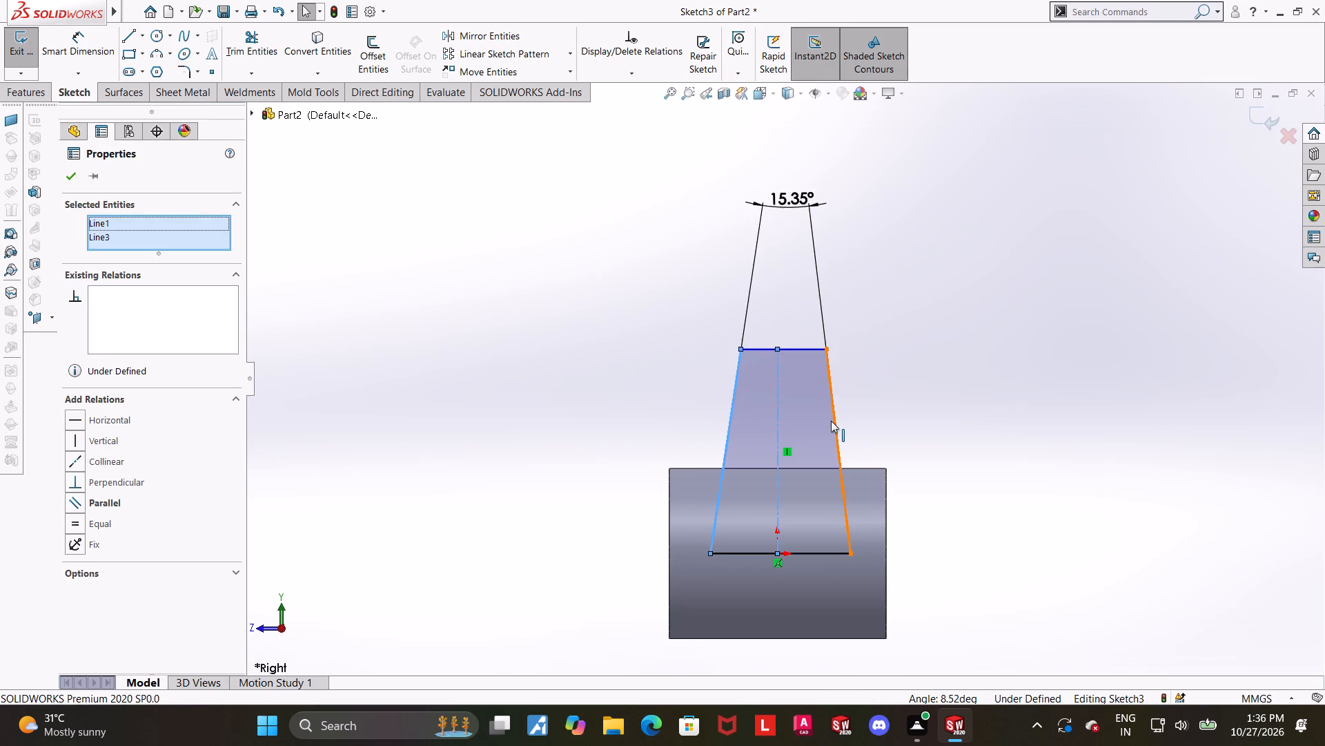
pyautogui.keyDown('ctrl'); pyautogui.click(832, 421); pyautogui.keyUp('ctrl')
pyautogui.click(77, 535)
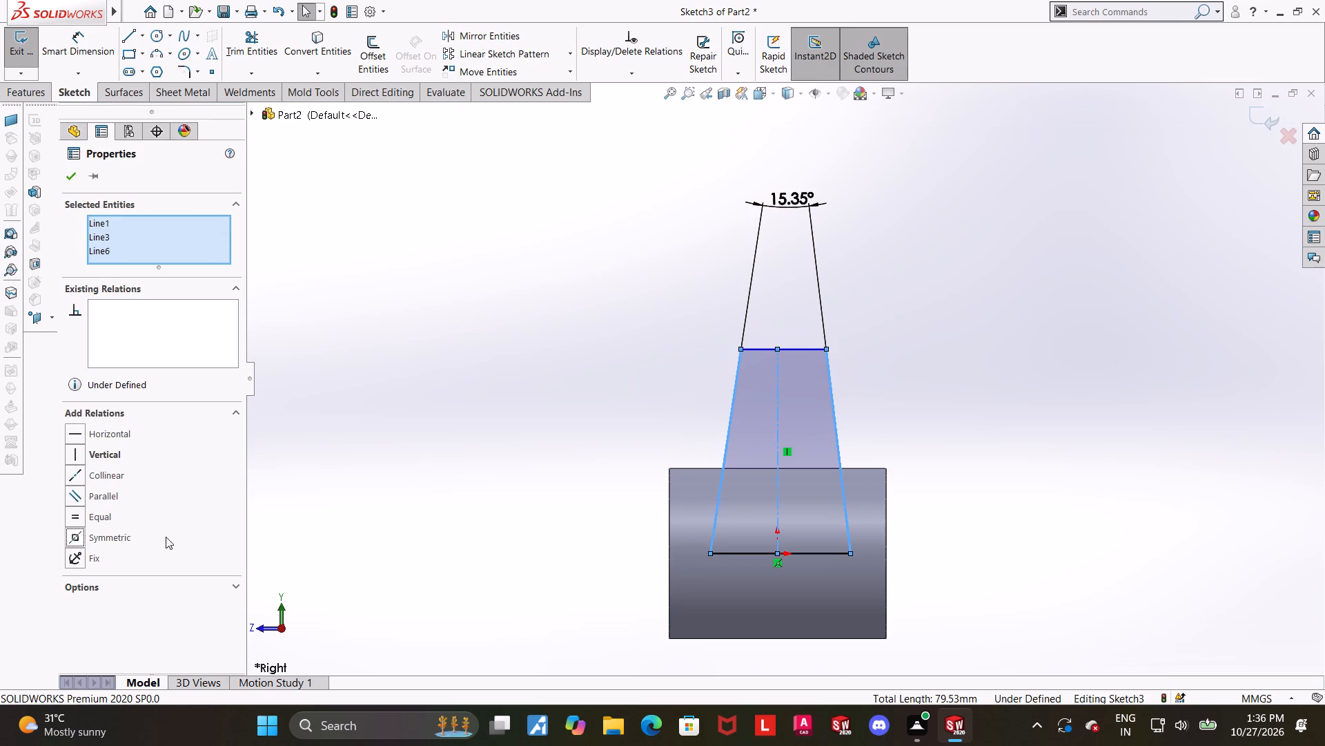
pyautogui.click(1090, 450)
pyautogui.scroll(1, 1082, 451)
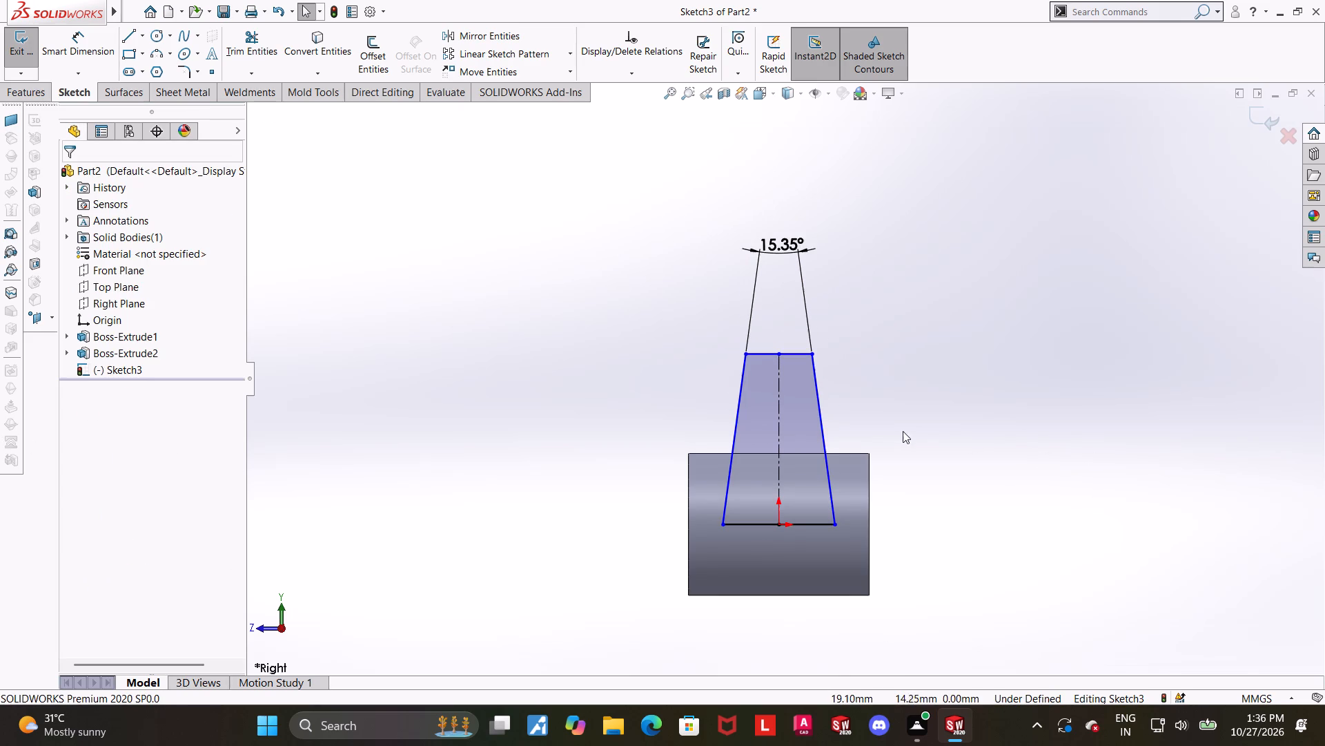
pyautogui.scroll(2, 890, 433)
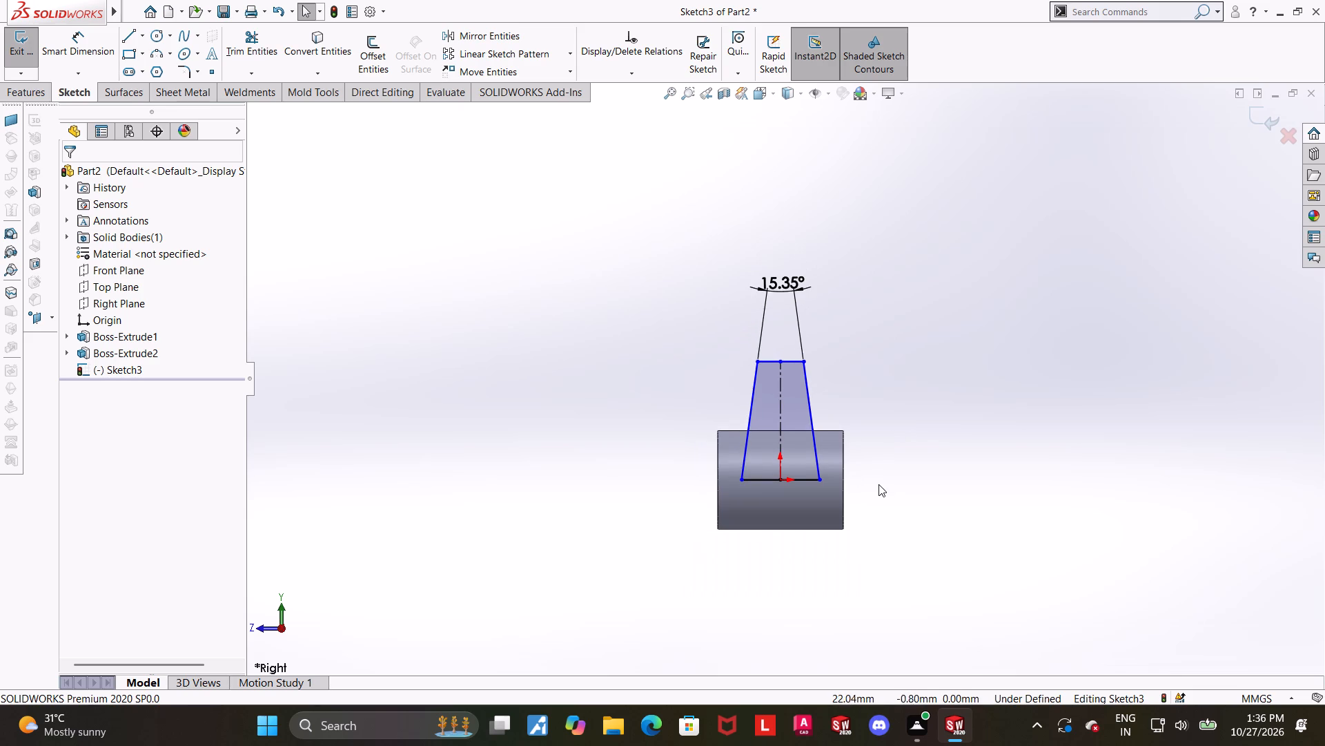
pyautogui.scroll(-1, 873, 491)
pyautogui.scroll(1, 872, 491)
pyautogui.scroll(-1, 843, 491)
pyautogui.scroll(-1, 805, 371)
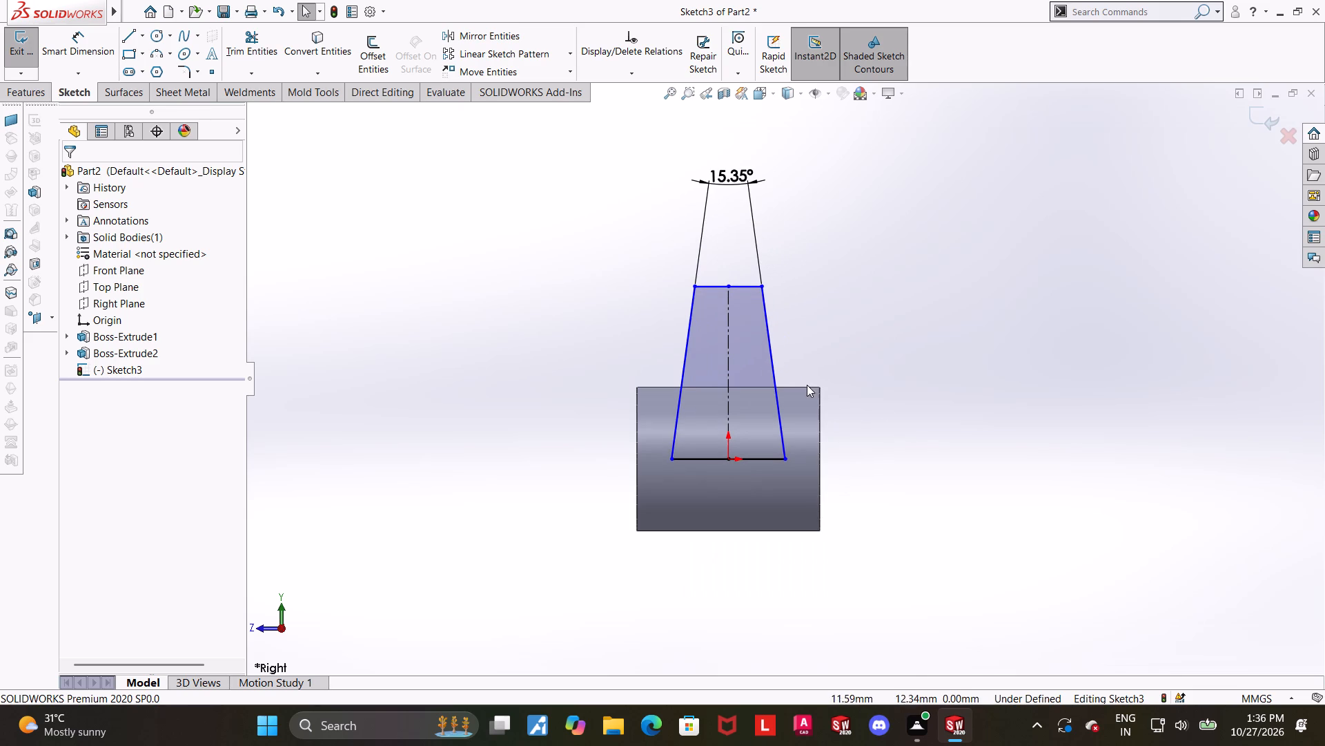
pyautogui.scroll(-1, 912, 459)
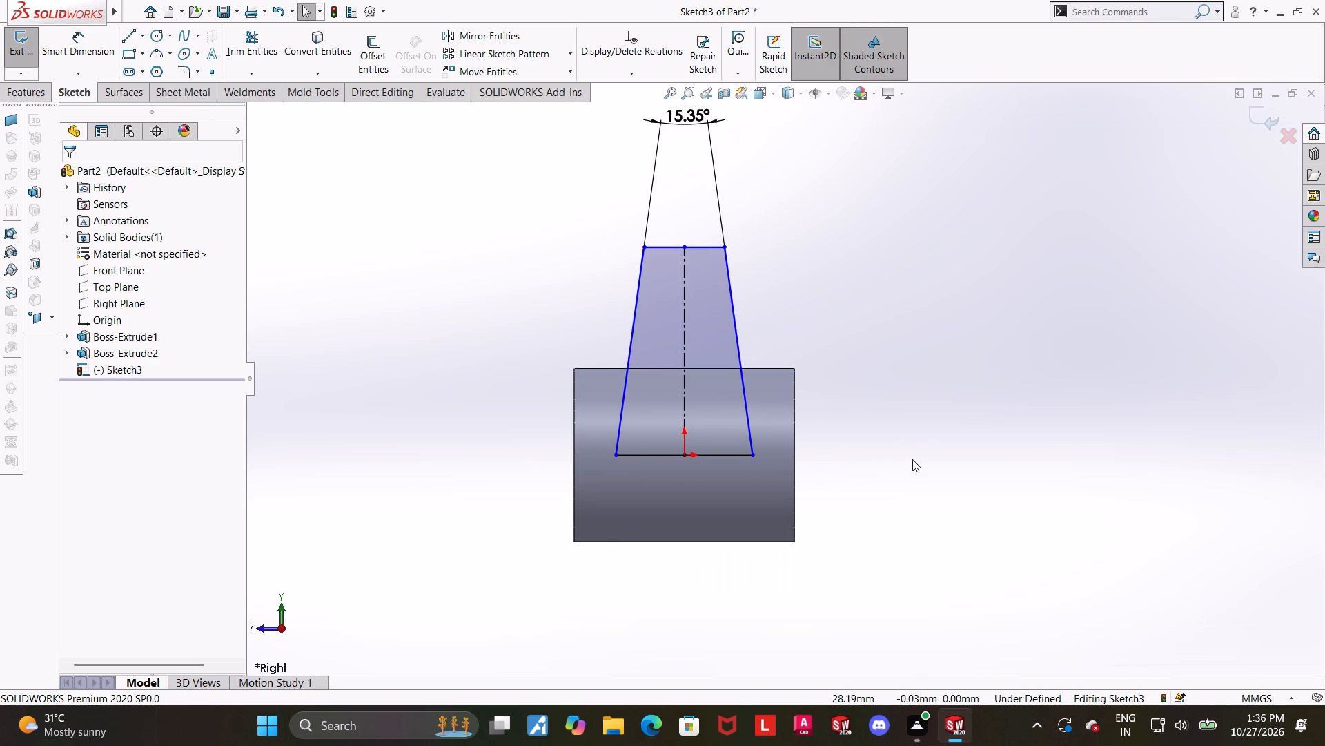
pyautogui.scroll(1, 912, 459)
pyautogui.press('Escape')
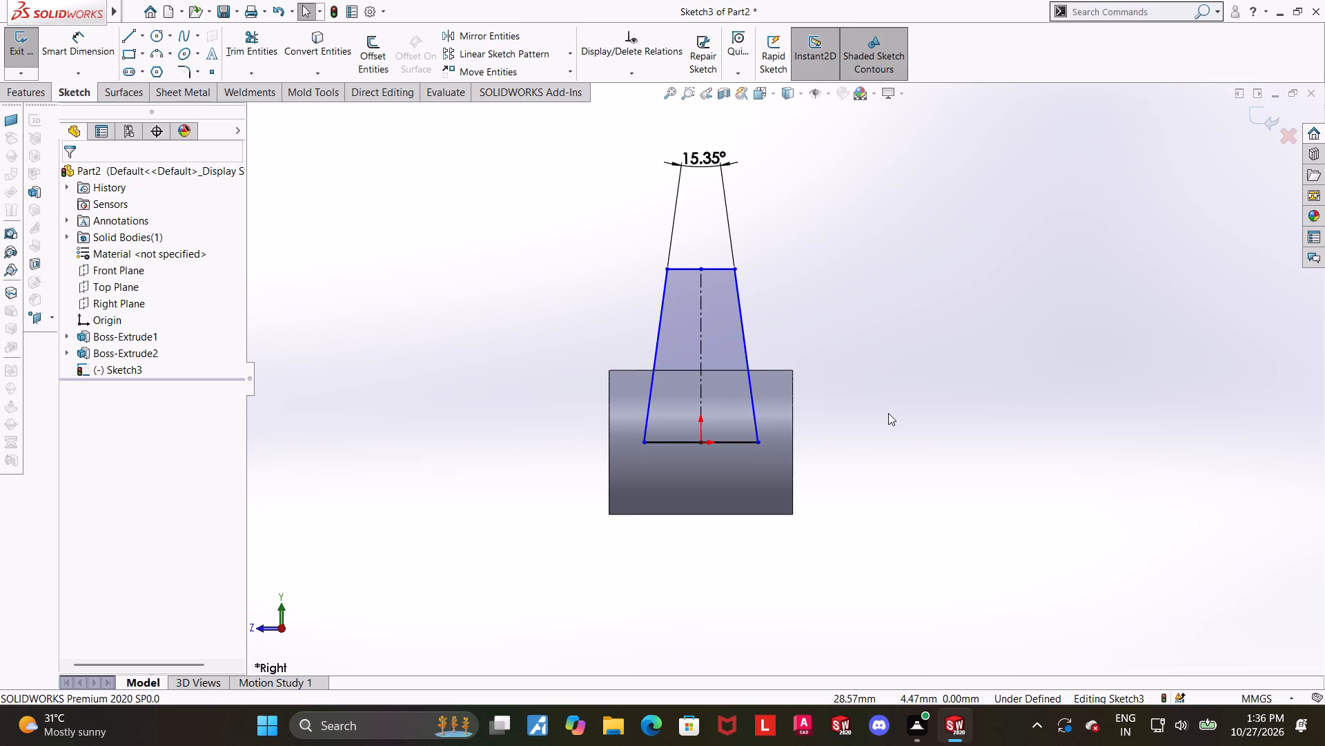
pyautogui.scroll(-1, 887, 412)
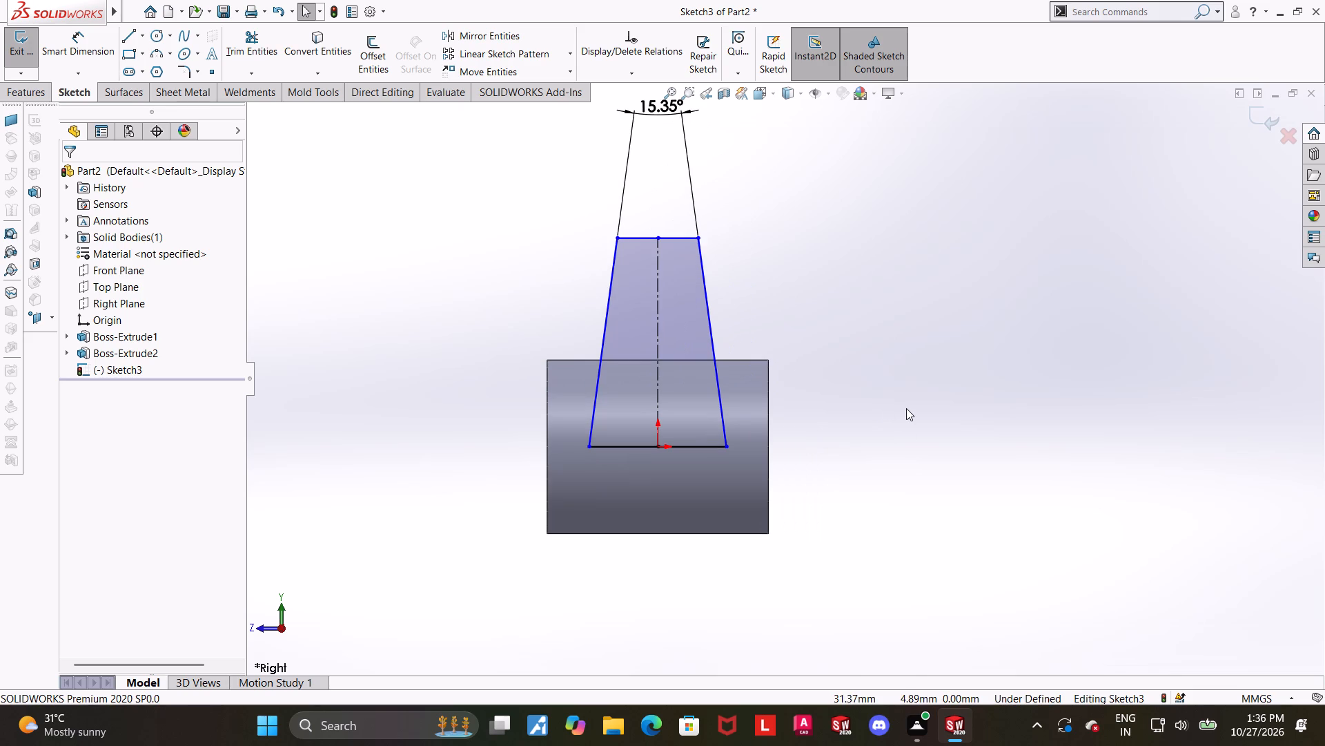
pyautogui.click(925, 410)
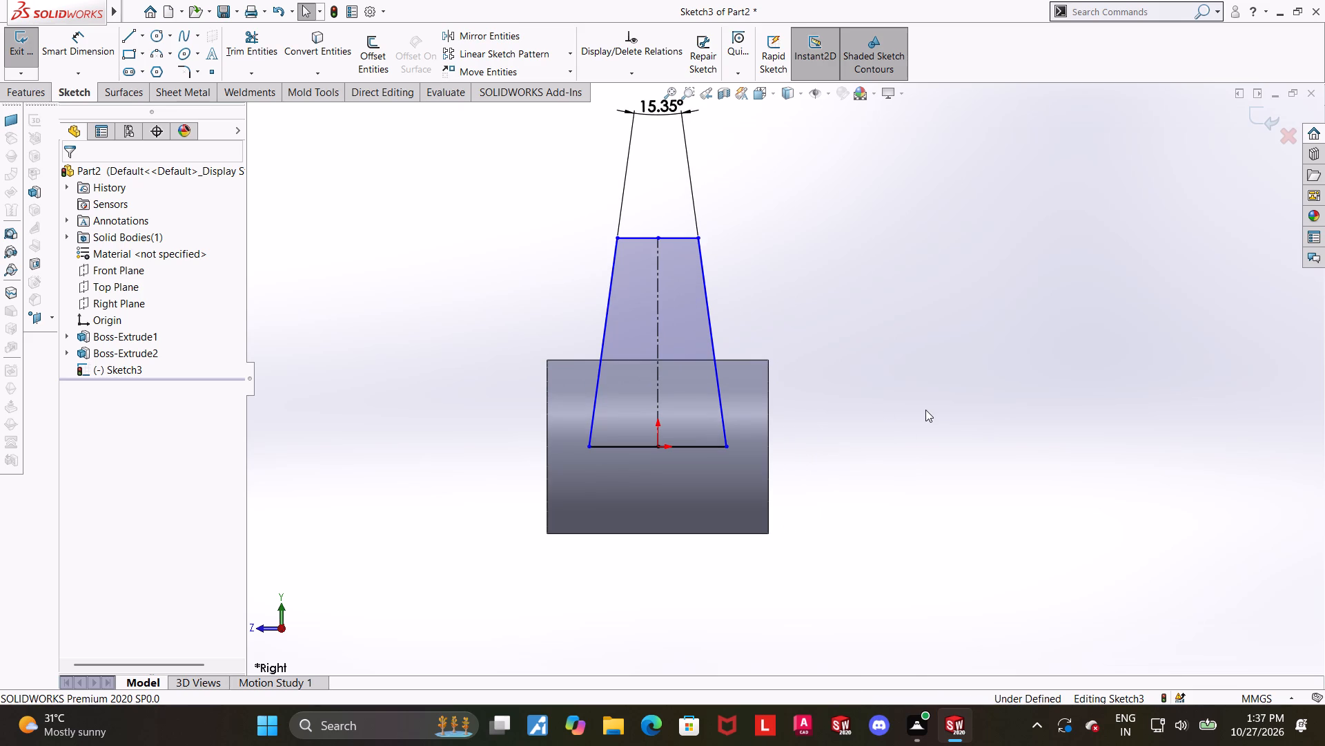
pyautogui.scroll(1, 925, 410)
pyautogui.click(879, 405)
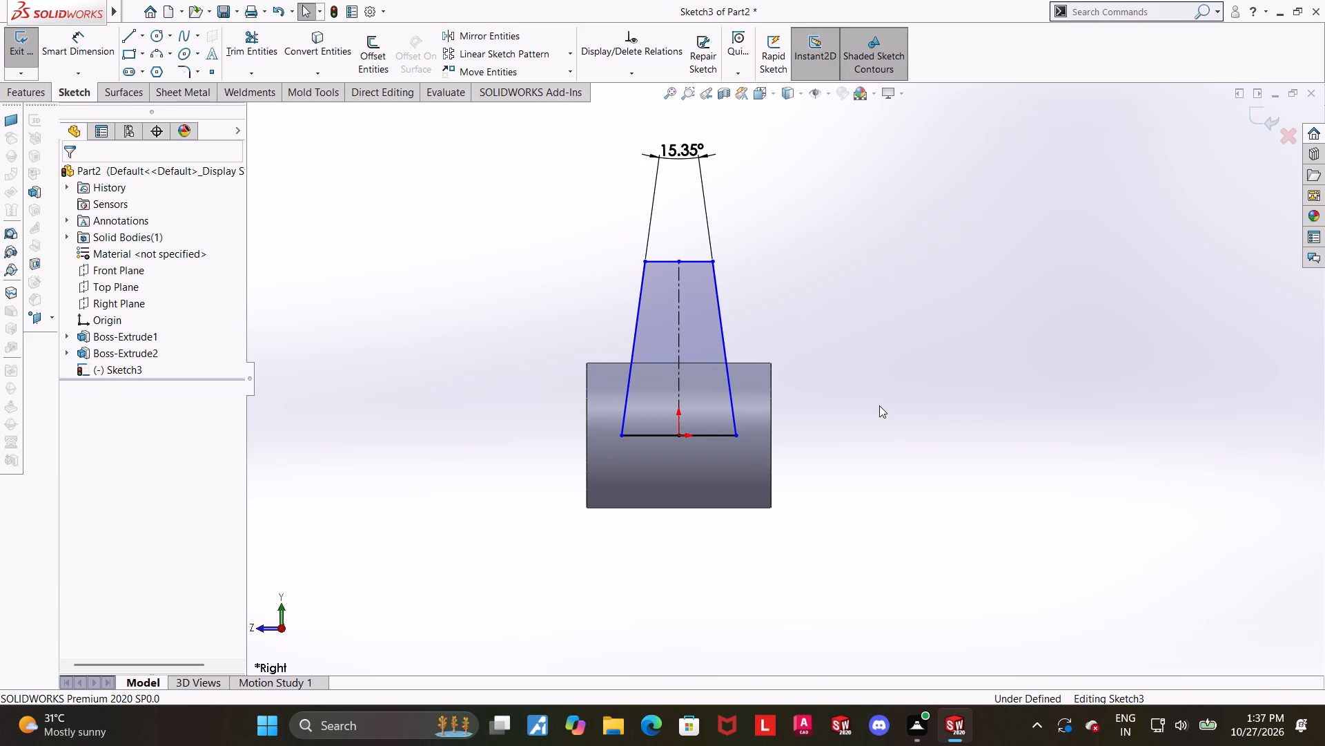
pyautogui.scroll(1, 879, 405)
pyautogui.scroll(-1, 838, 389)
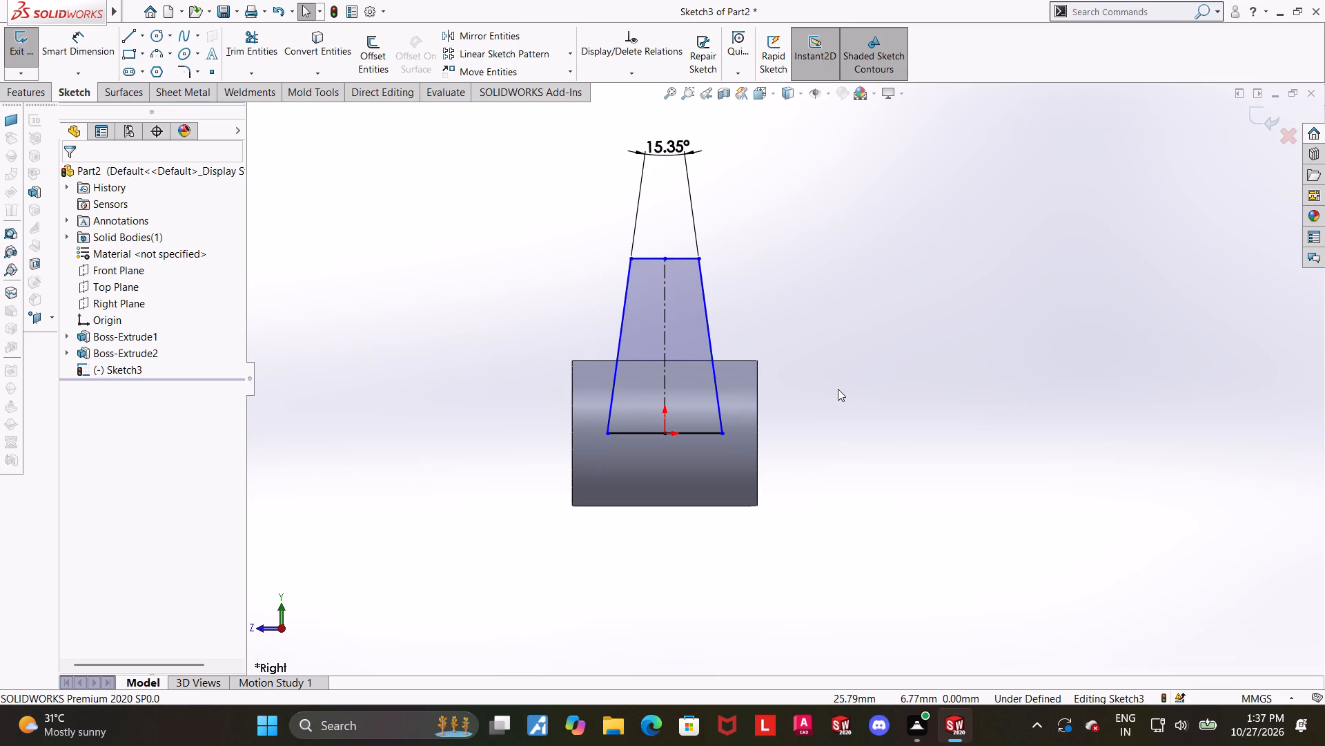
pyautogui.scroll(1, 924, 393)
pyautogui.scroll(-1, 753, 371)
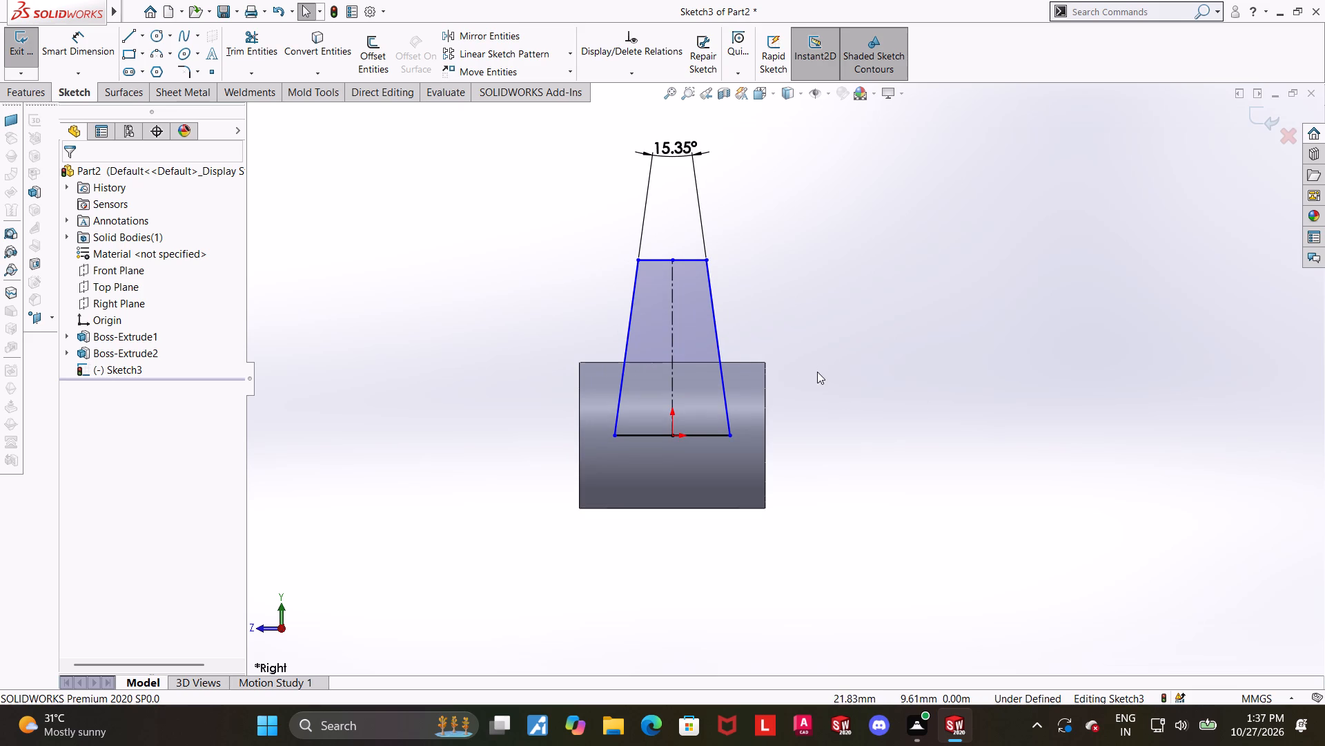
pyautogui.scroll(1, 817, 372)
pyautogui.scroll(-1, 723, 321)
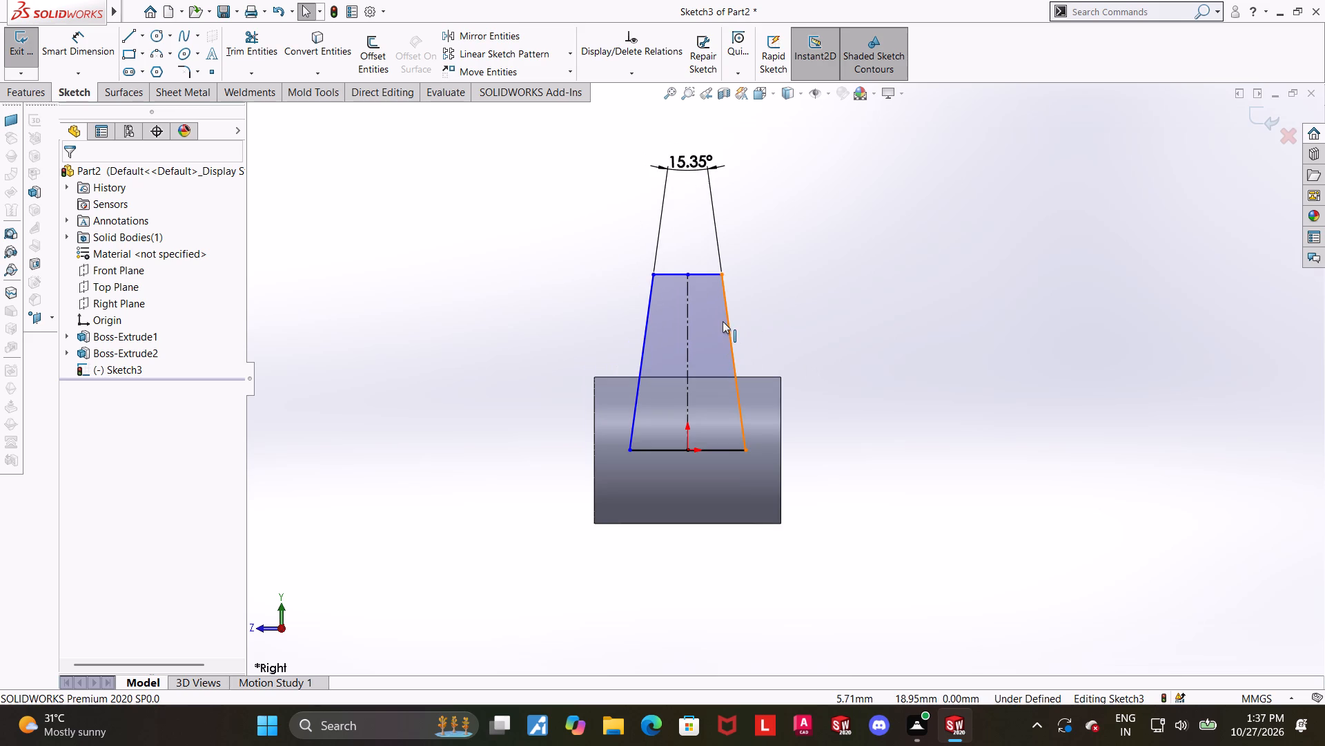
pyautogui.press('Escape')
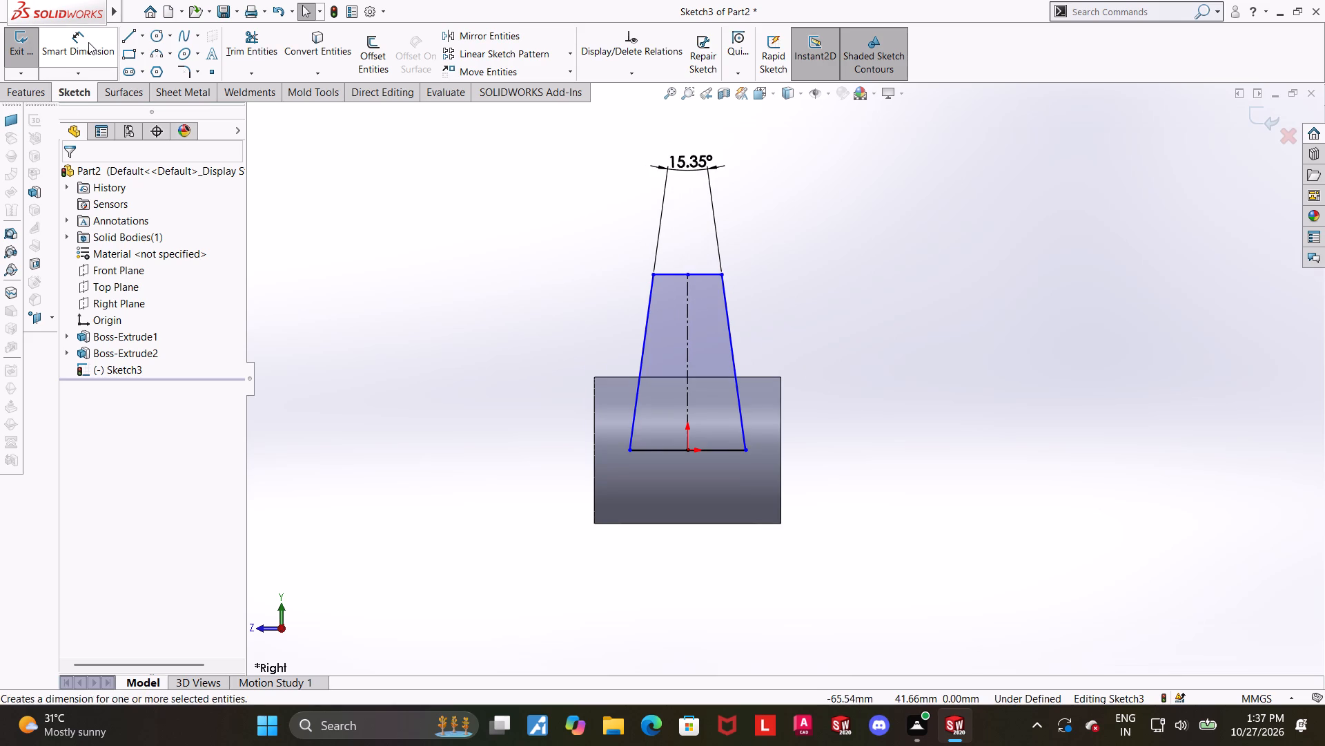
# Dimension the trapezoid's height from the origin to its top edge as 22 mm.
pyautogui.click(88, 42)
pyautogui.scroll(1, 813, 298)
pyautogui.scroll(-1, 812, 316)
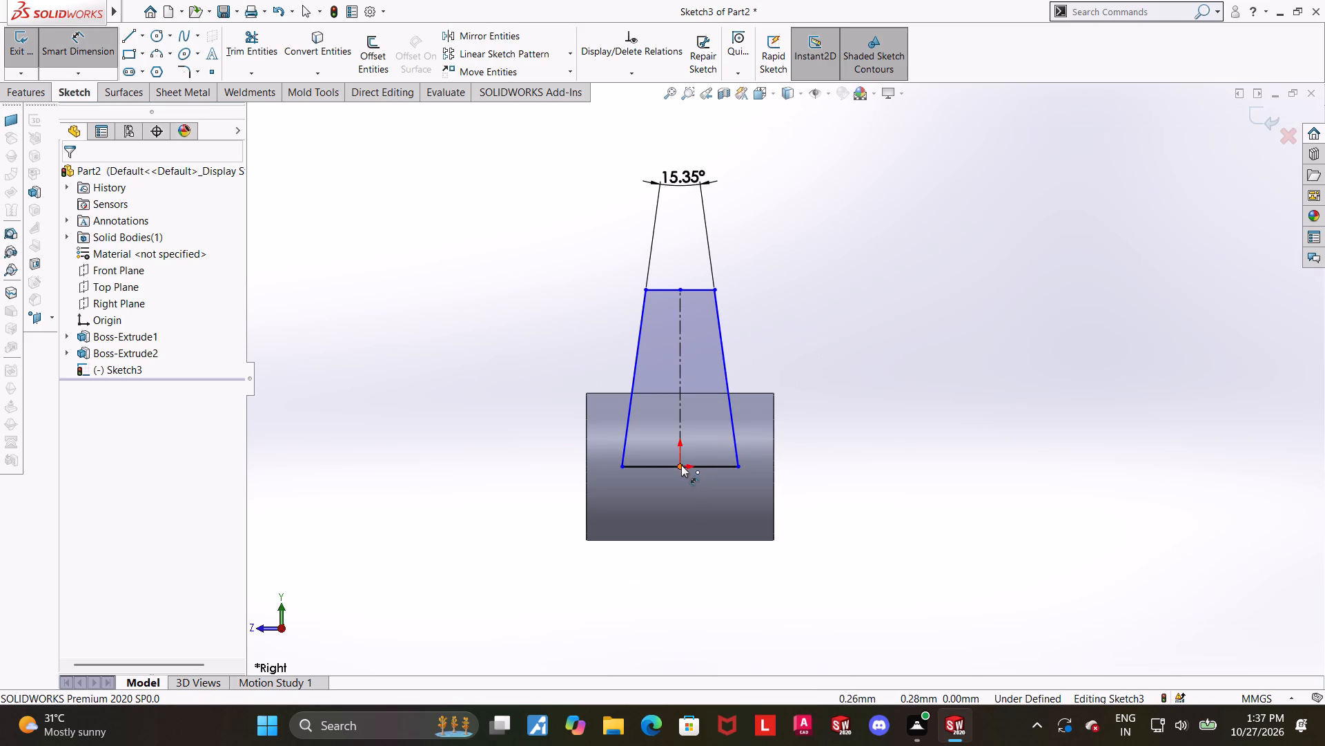
pyautogui.click(681, 465)
pyautogui.click(691, 291)
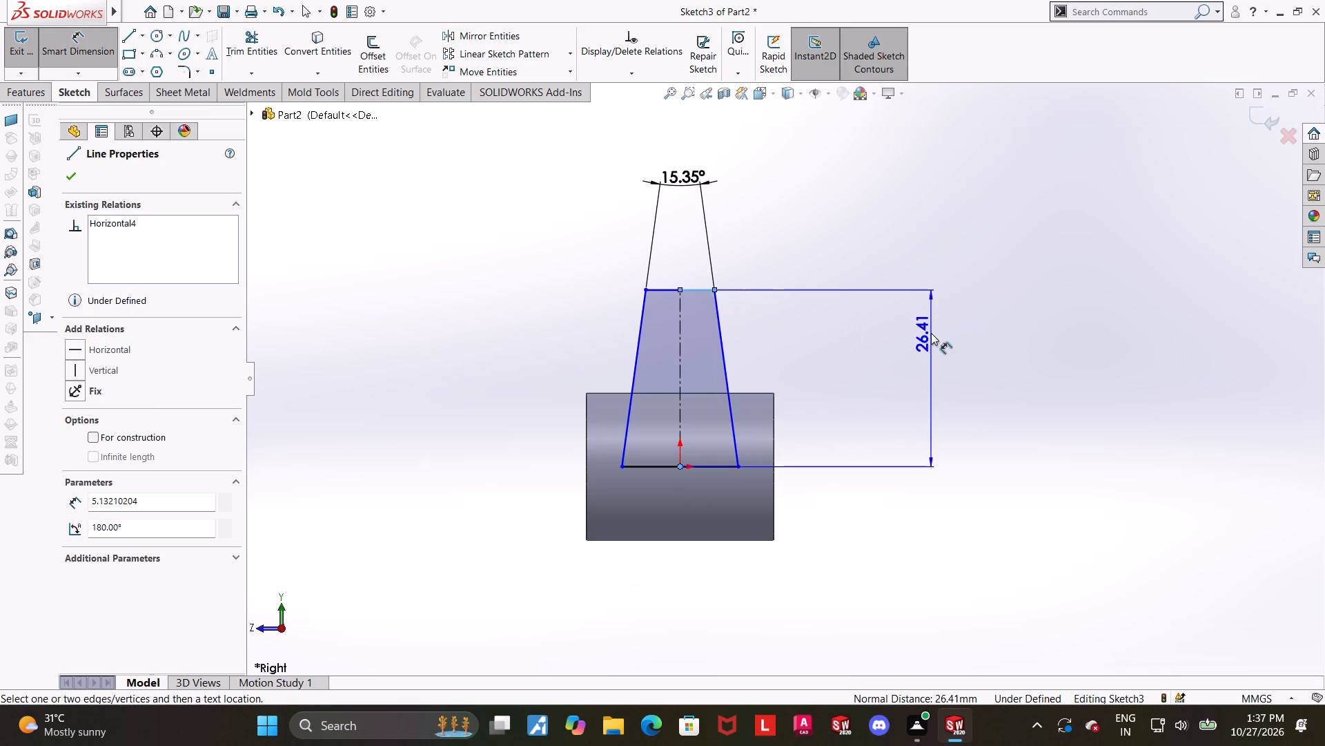
pyautogui.click(933, 334)
pyautogui.write('22')
pyautogui.press('Return')
pyautogui.press('Escape')
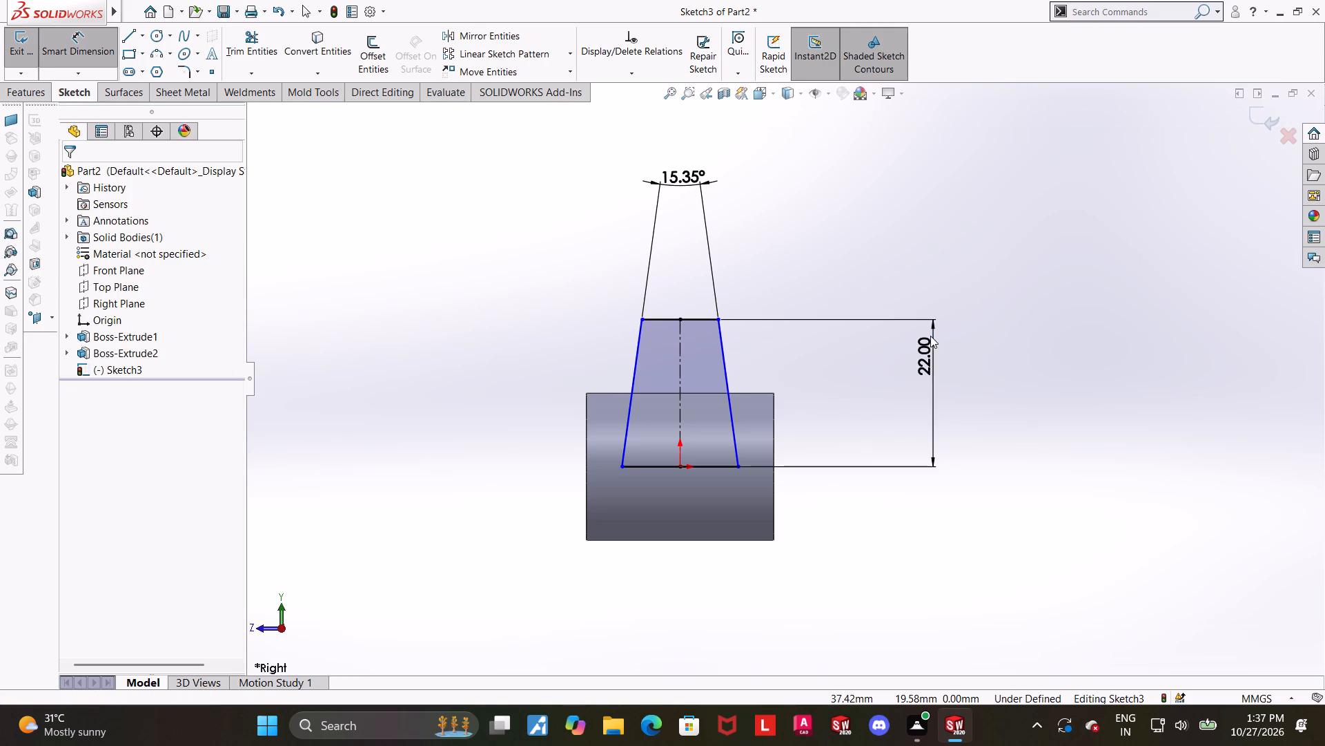
pyautogui.click(979, 260)
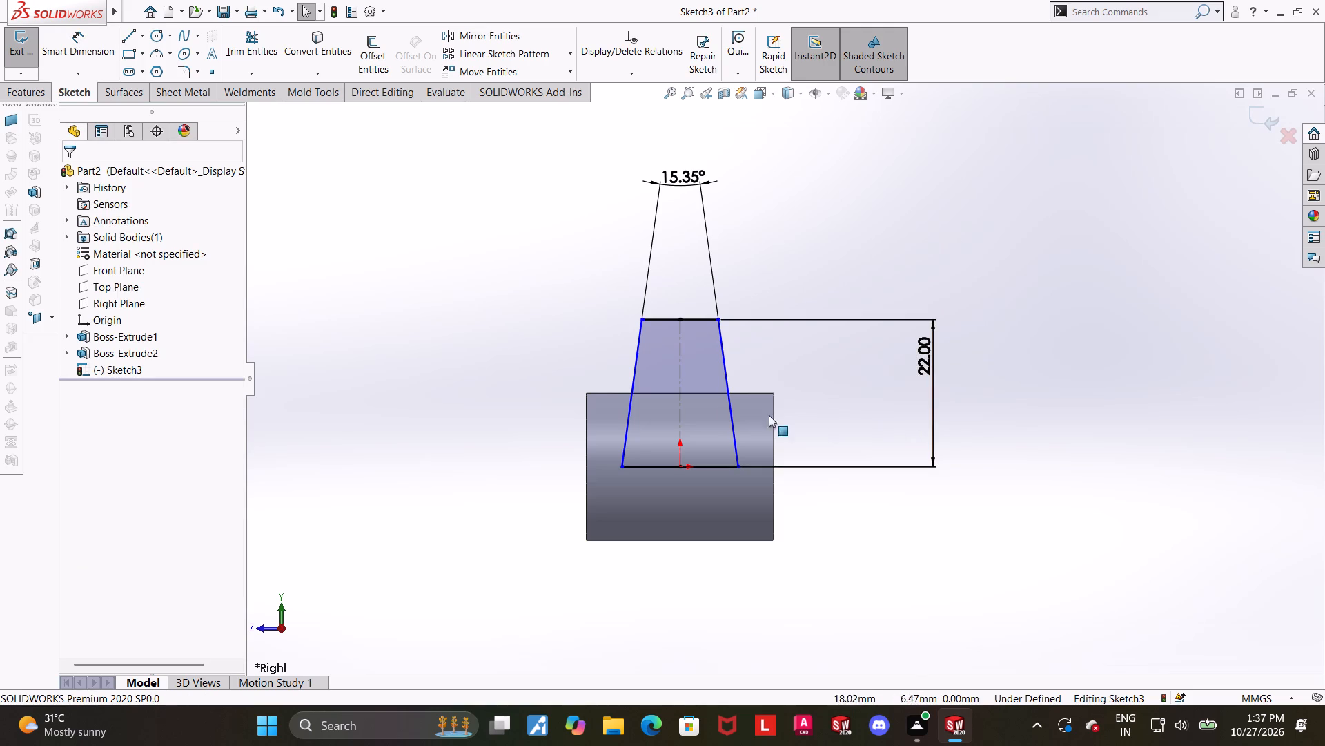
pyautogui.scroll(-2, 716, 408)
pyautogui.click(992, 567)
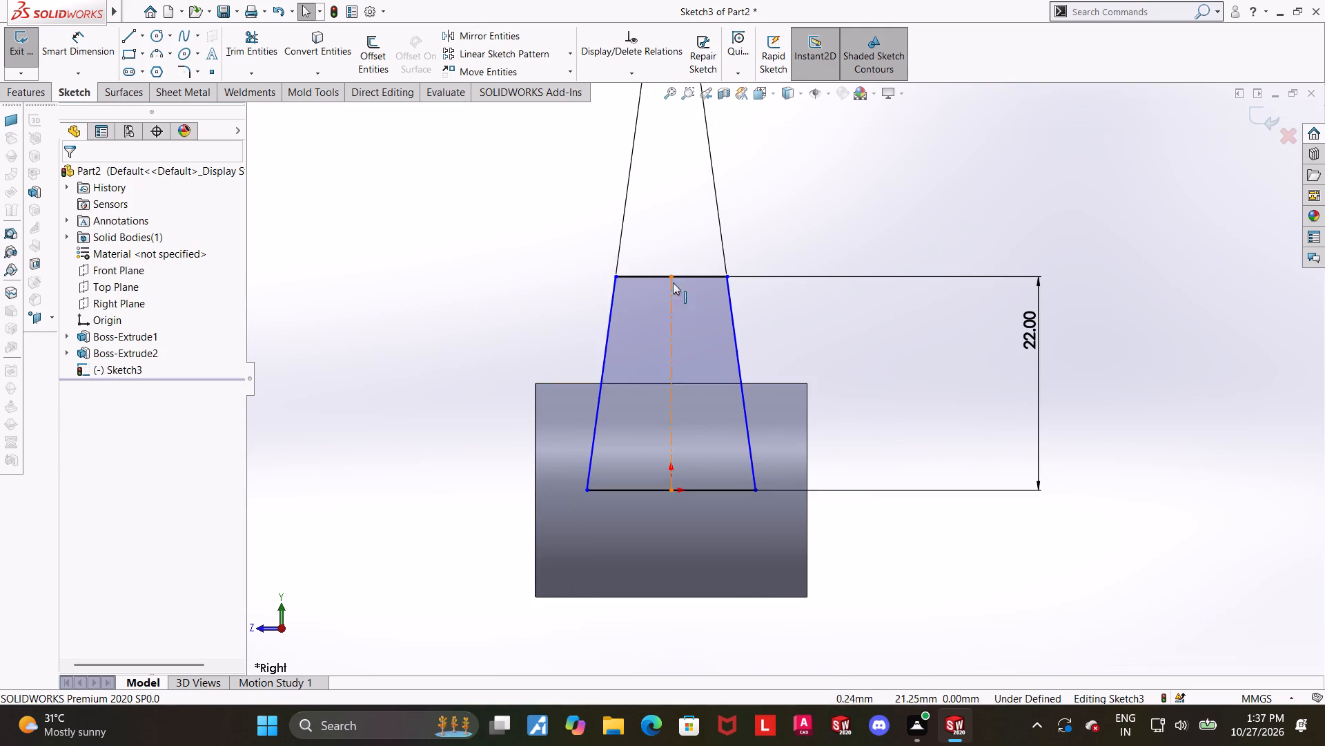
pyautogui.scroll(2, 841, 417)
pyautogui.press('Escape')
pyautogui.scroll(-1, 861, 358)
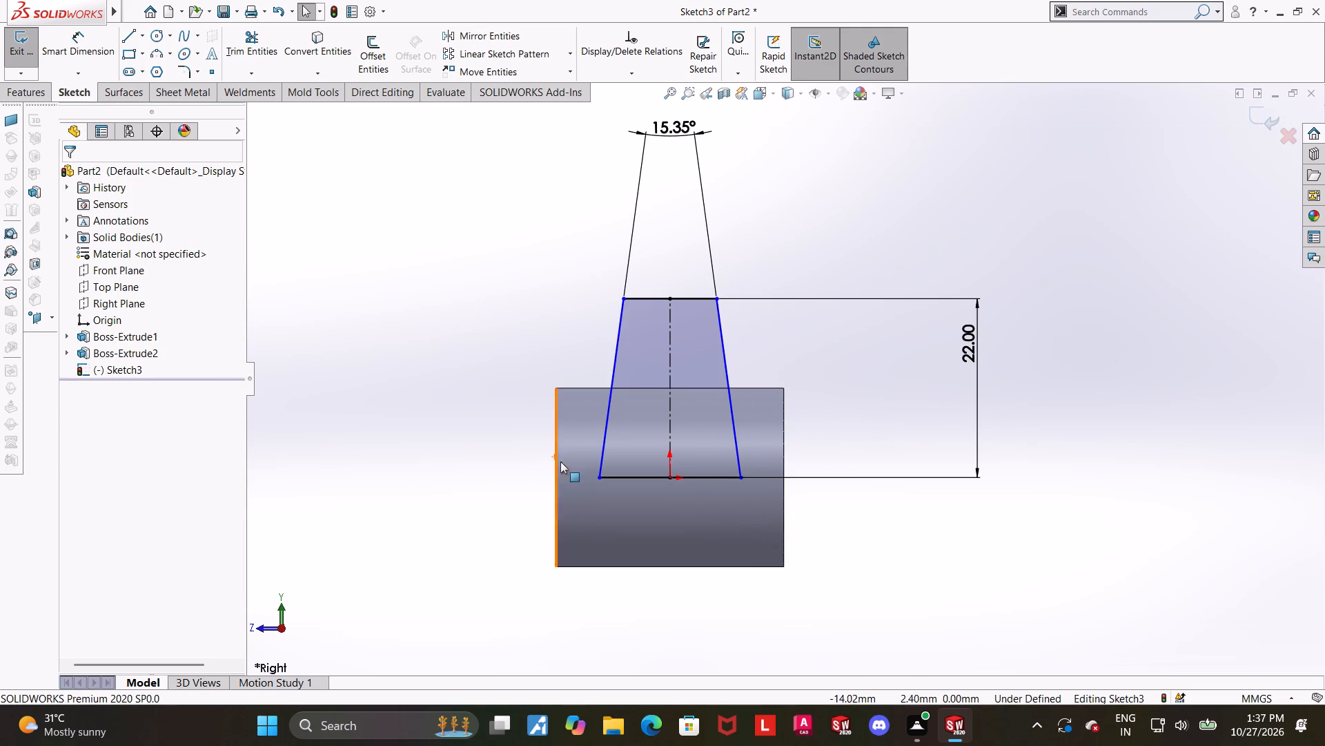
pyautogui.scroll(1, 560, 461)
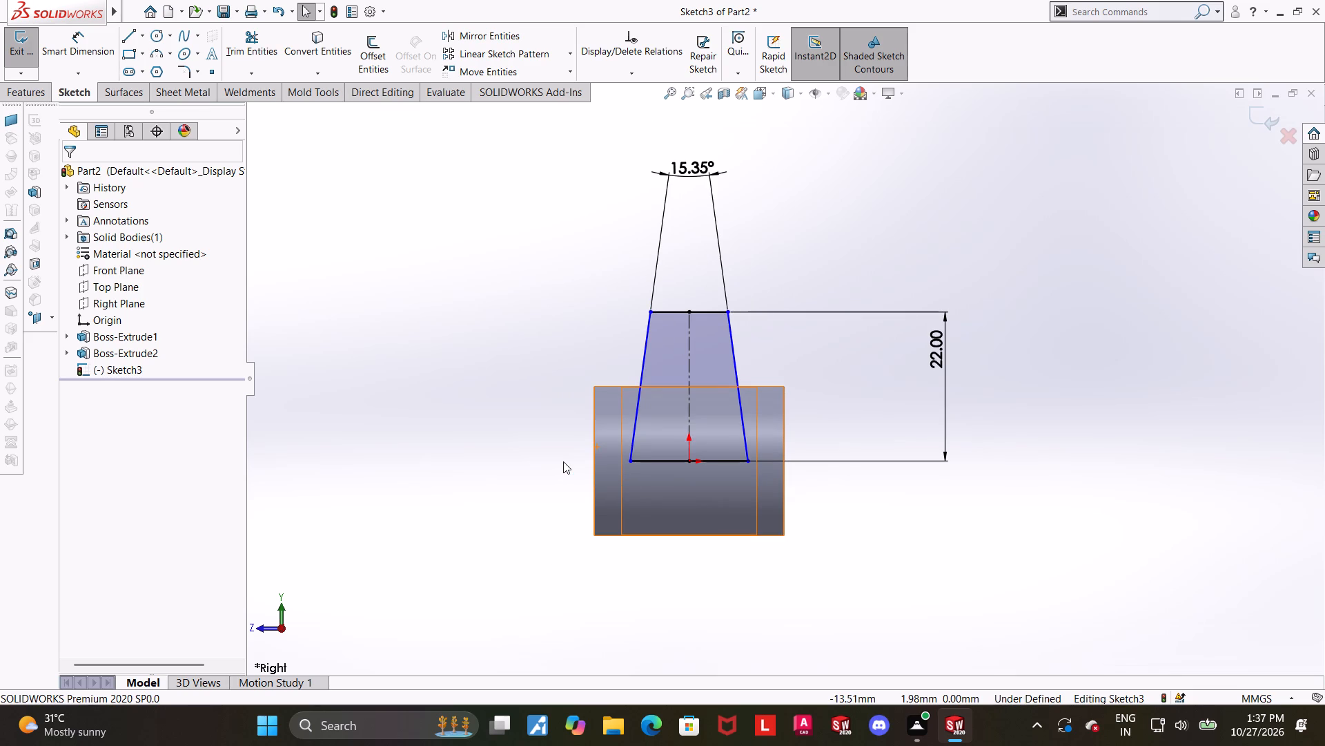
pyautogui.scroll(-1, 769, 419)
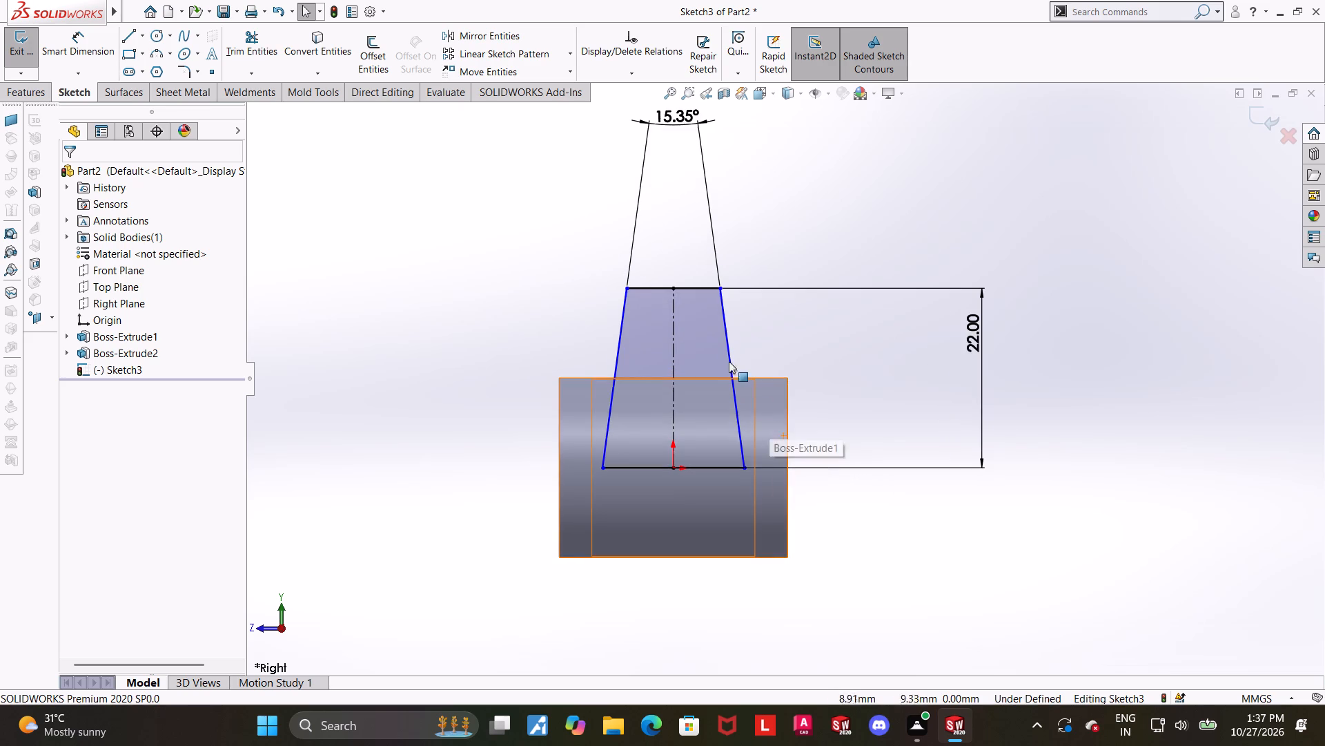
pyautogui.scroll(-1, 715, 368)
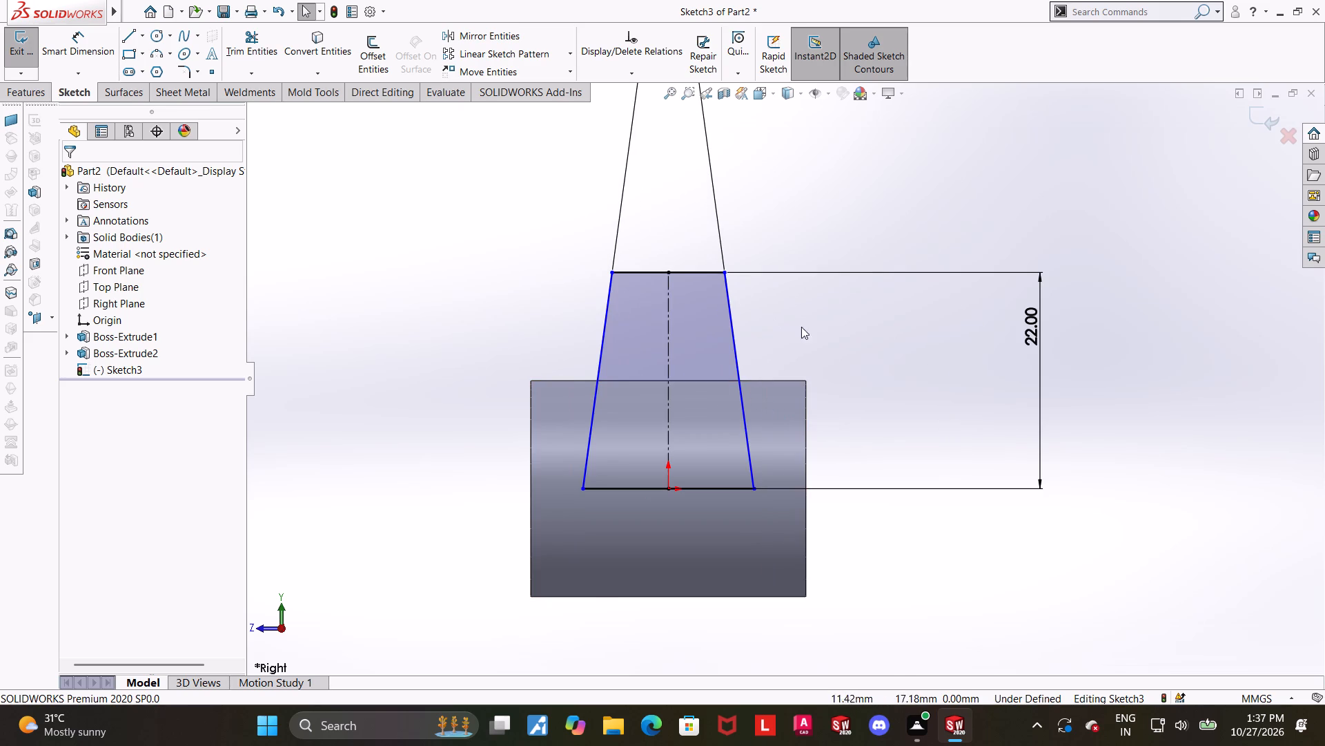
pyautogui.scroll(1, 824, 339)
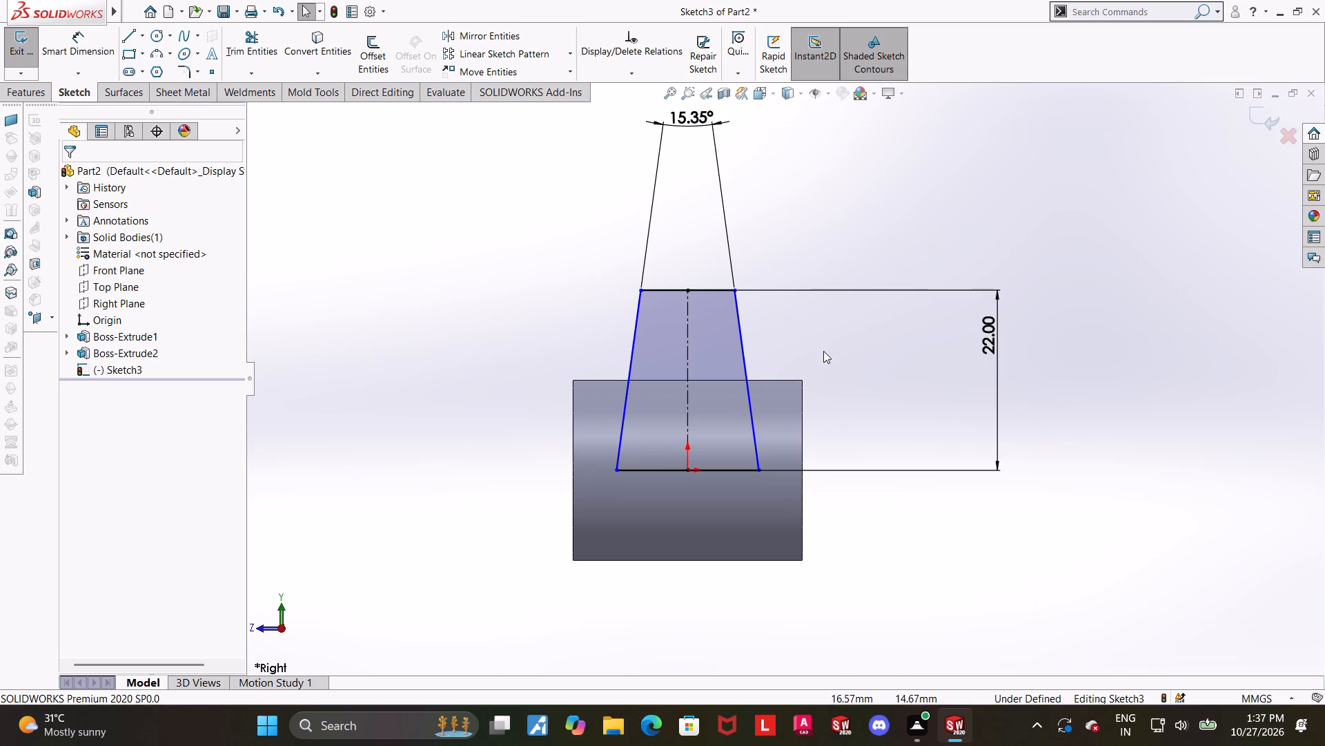
# Trim the trapezoid's right slanted side and the right half of its base, keeping the trimmed entities as construction geometry.
pyautogui.scroll(2, 624, 376)
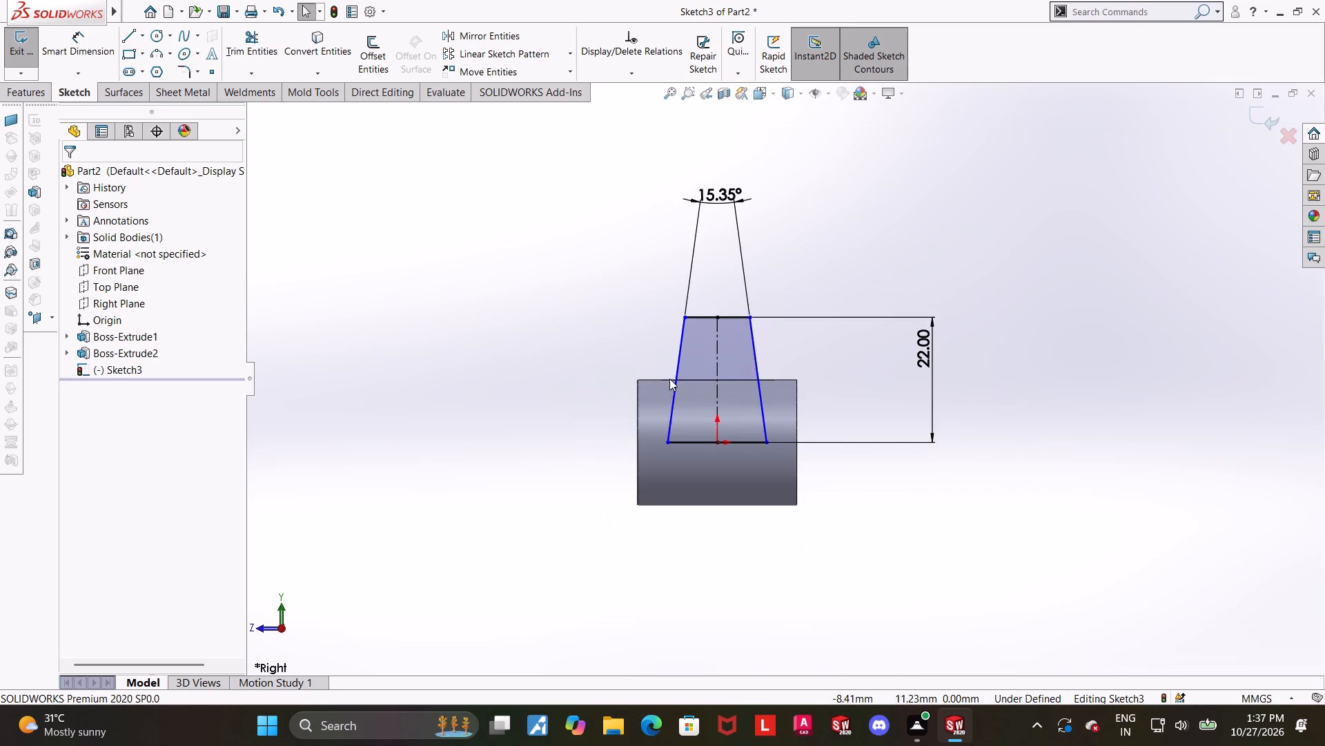
pyautogui.moveTo(818, 337); pyautogui.dragTo(825, 410, button='middle')
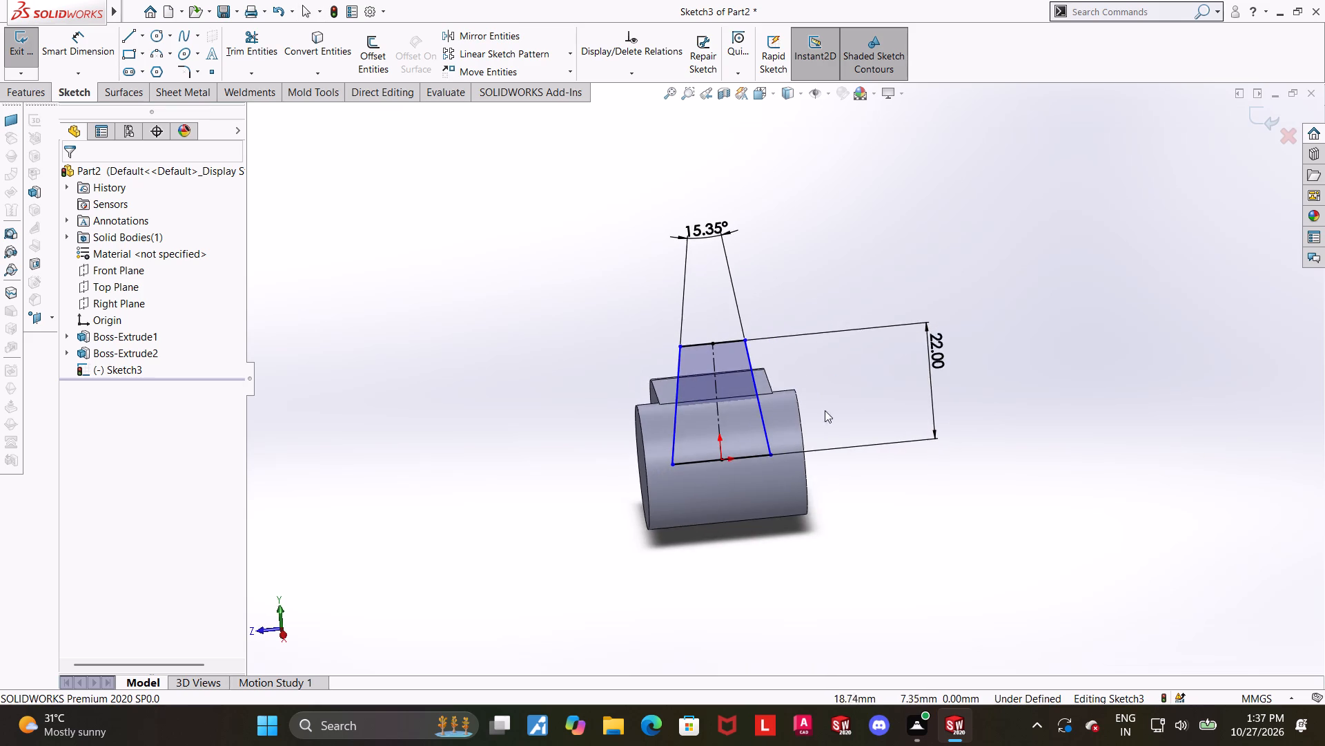
pyautogui.moveTo(819, 396); pyautogui.dragTo(763, 372, button='middle')
pyautogui.click(760, 91)
pyautogui.click(517, 470)
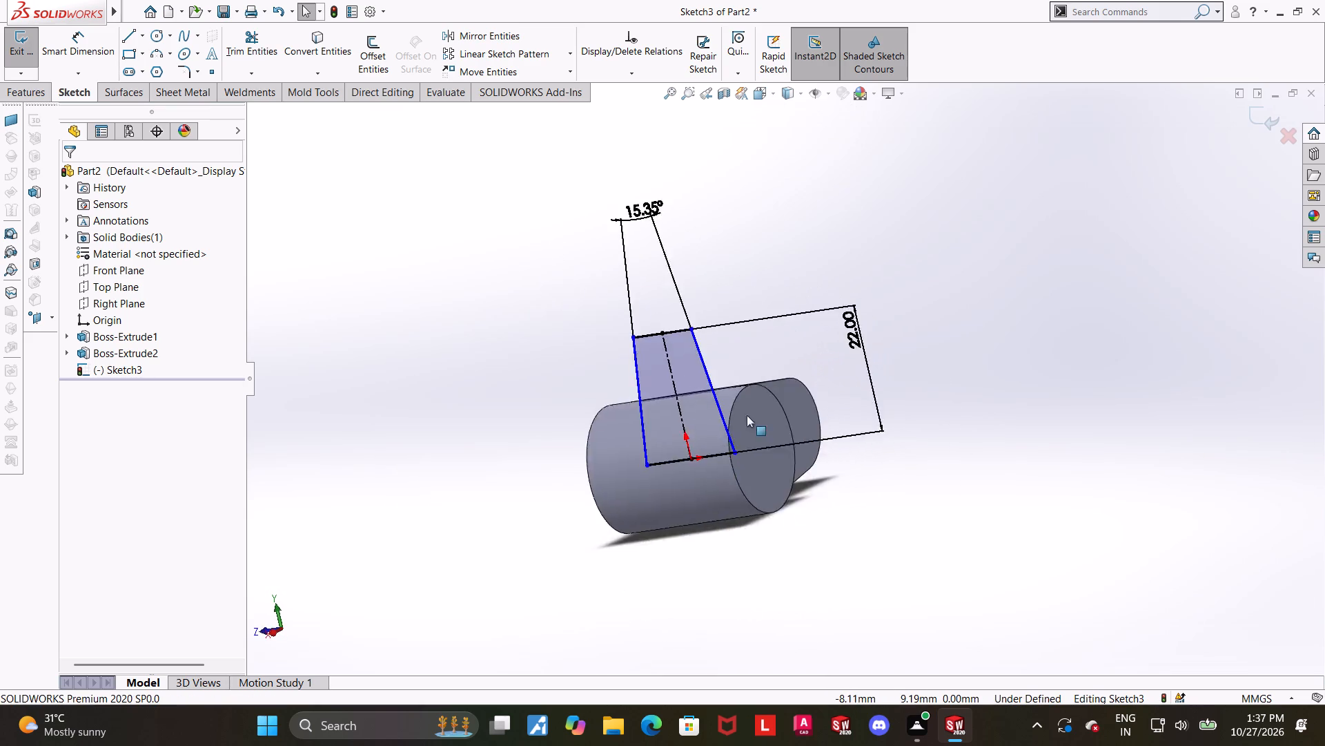
pyautogui.scroll(-1, 851, 425)
pyautogui.click(249, 44)
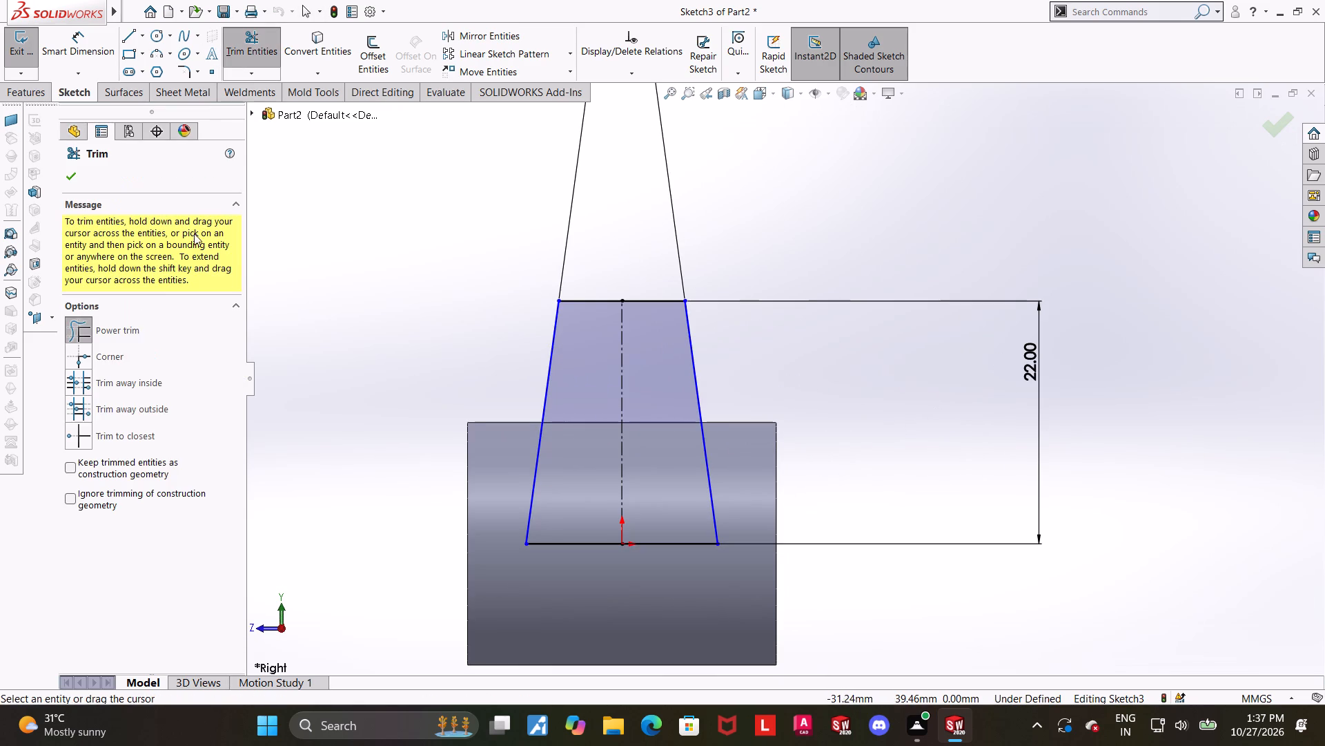
pyautogui.click(66, 464)
pyautogui.moveTo(660, 337); pyautogui.dragTo(646, 207)
pyautogui.moveTo(723, 353); pyautogui.dragTo(686, 361)
pyautogui.moveTo(683, 571); pyautogui.dragTo(674, 517)
pyautogui.scroll(1, 754, 507)
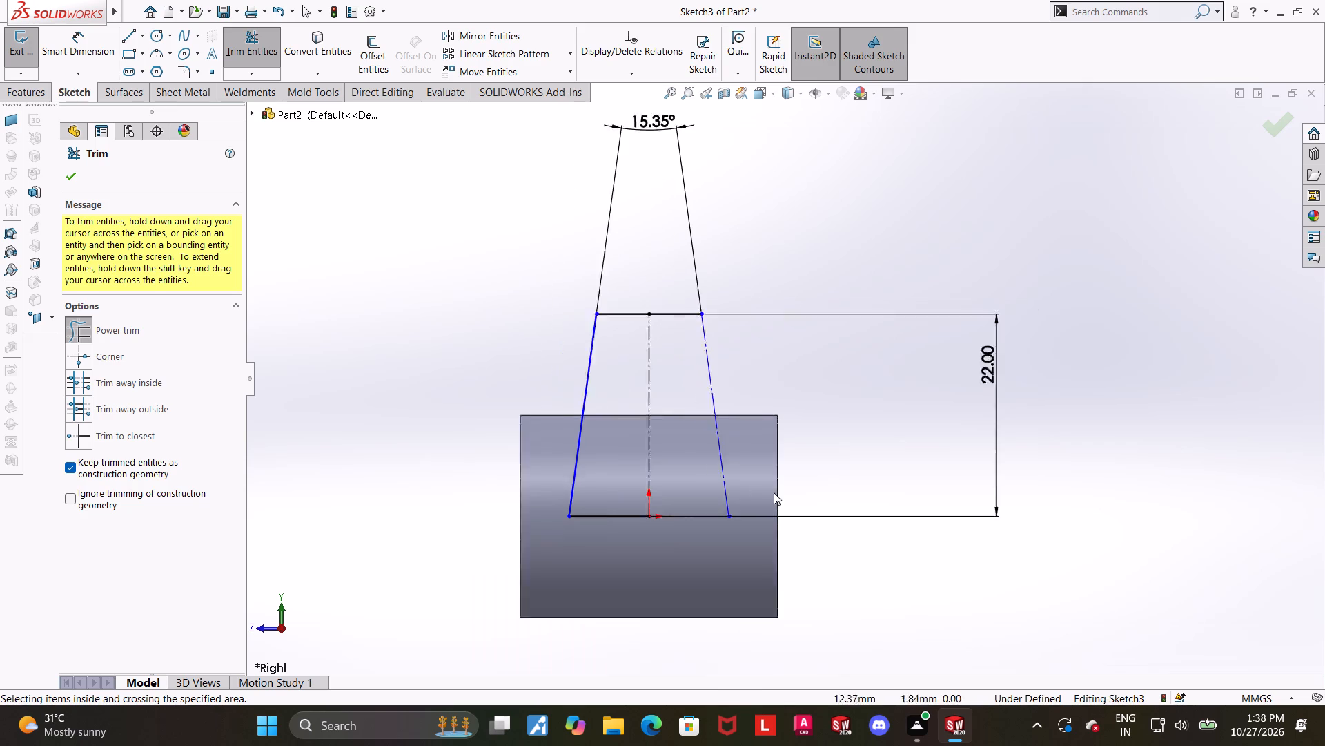
pyautogui.scroll(2, 774, 492)
pyautogui.press('Escape')
pyautogui.scroll(-3, 802, 370)
pyautogui.press('Escape')
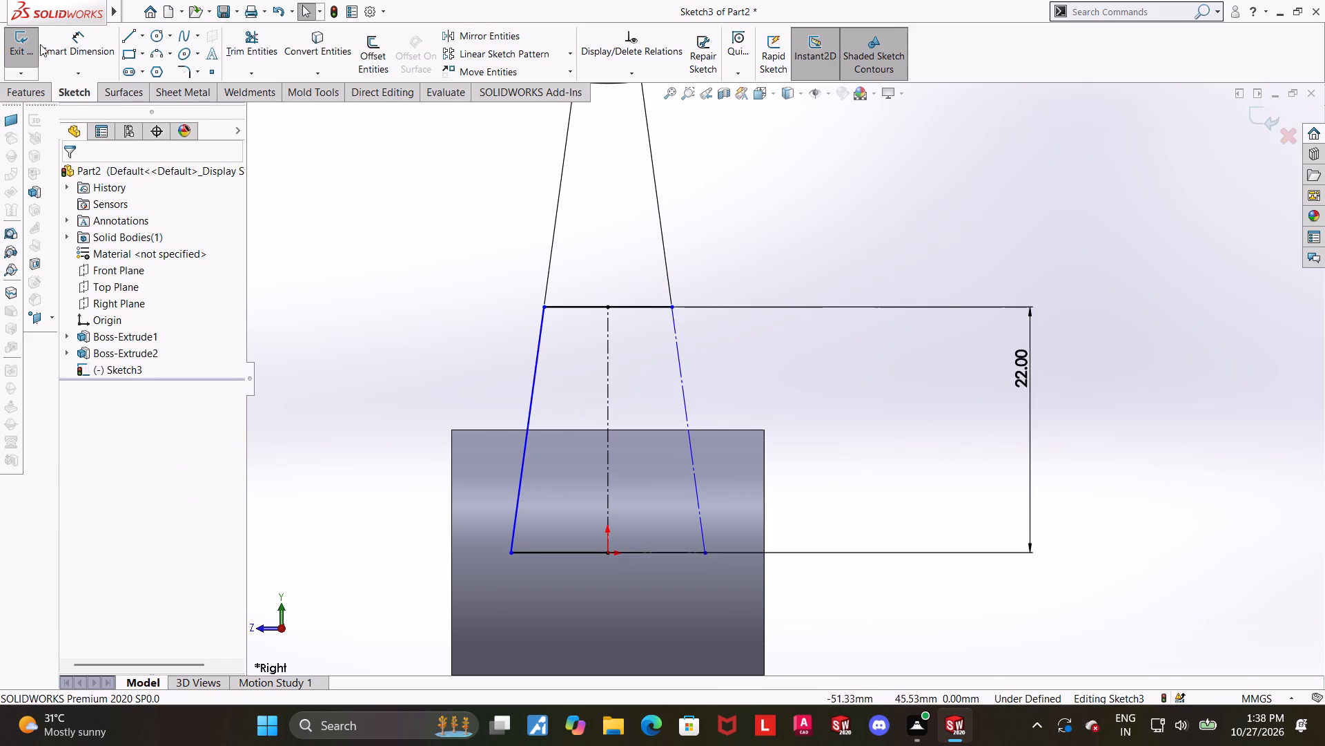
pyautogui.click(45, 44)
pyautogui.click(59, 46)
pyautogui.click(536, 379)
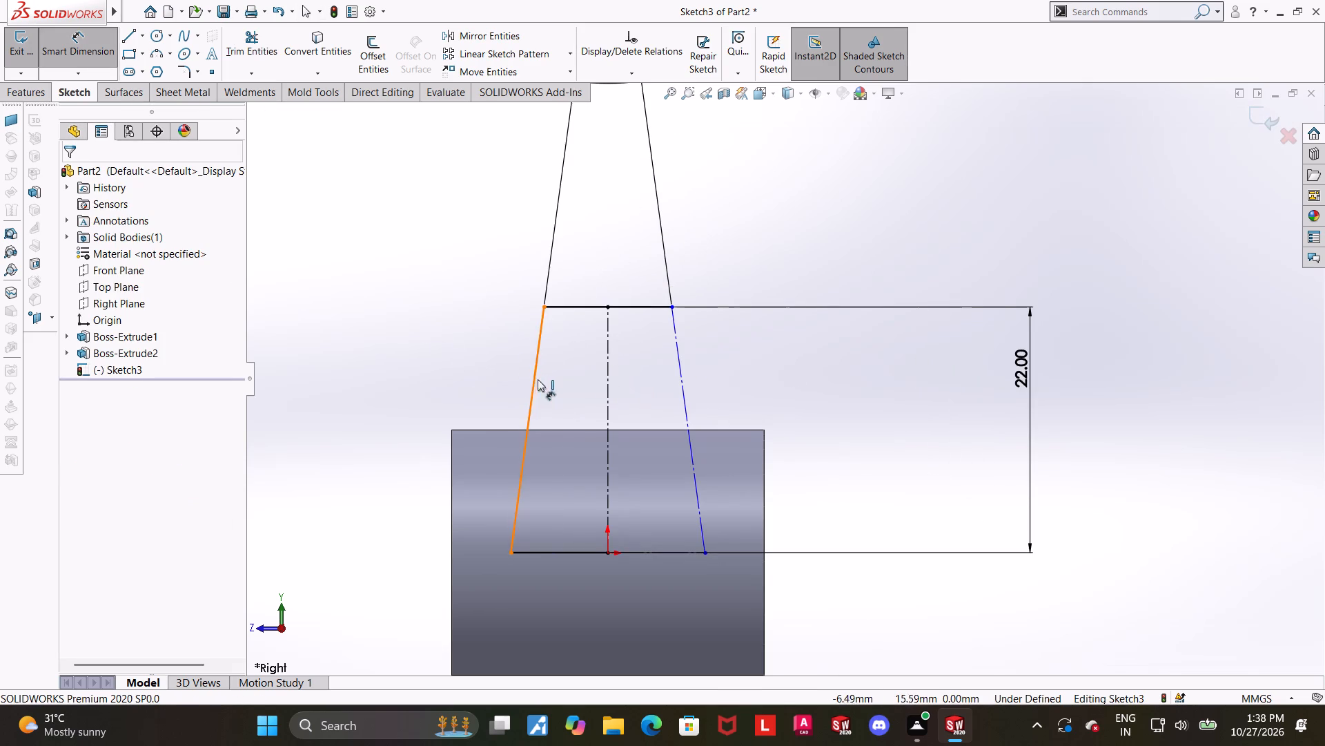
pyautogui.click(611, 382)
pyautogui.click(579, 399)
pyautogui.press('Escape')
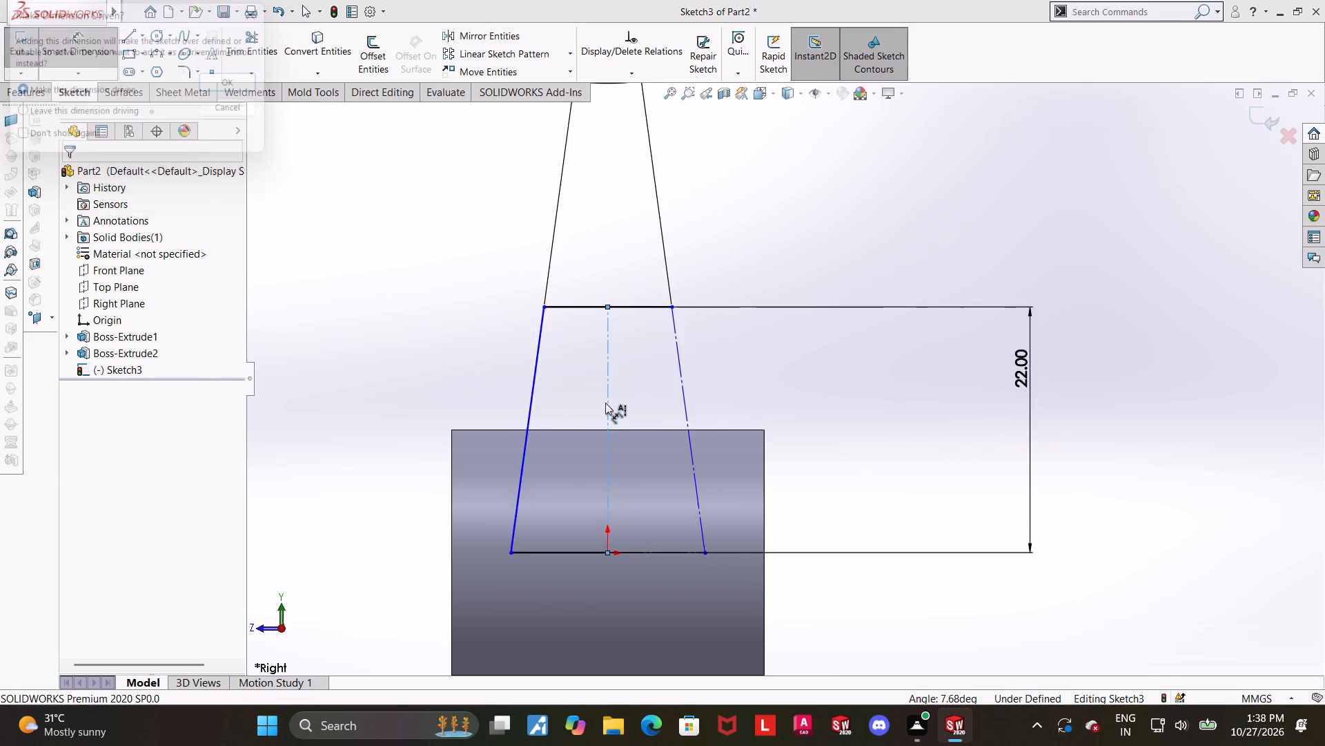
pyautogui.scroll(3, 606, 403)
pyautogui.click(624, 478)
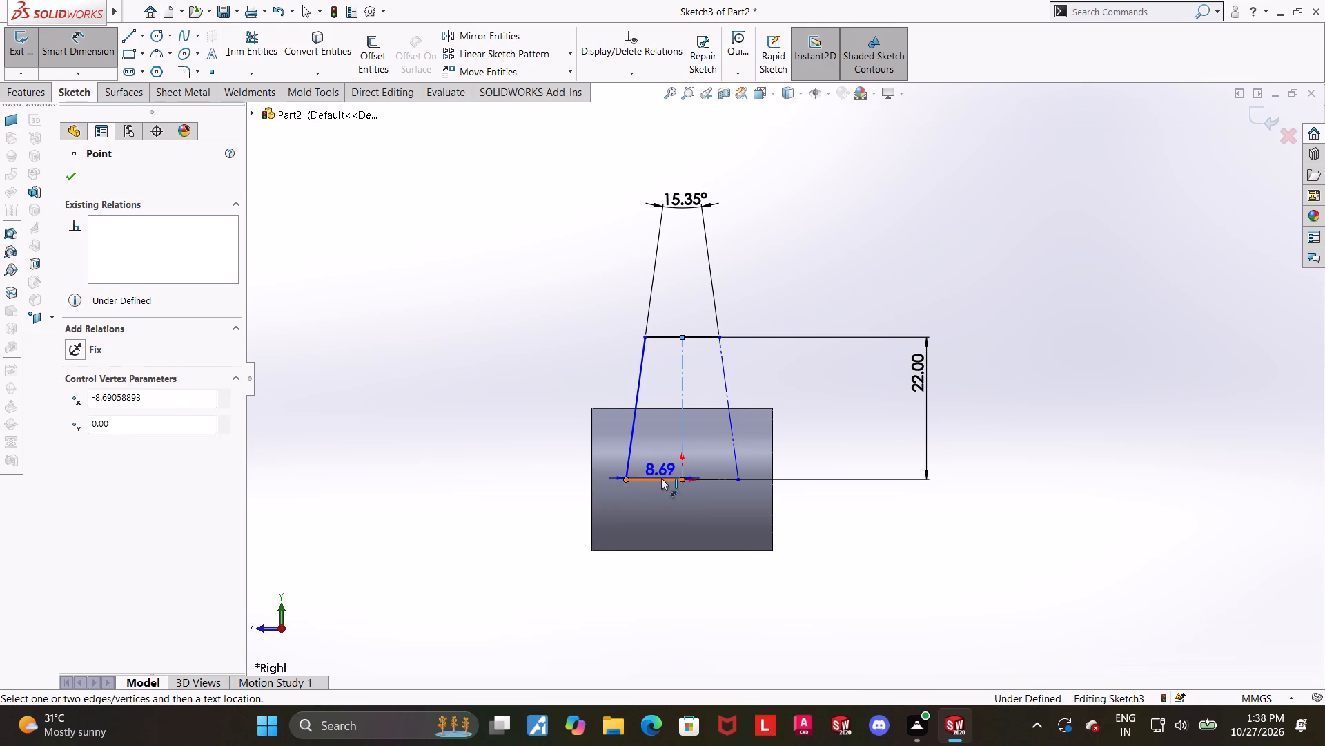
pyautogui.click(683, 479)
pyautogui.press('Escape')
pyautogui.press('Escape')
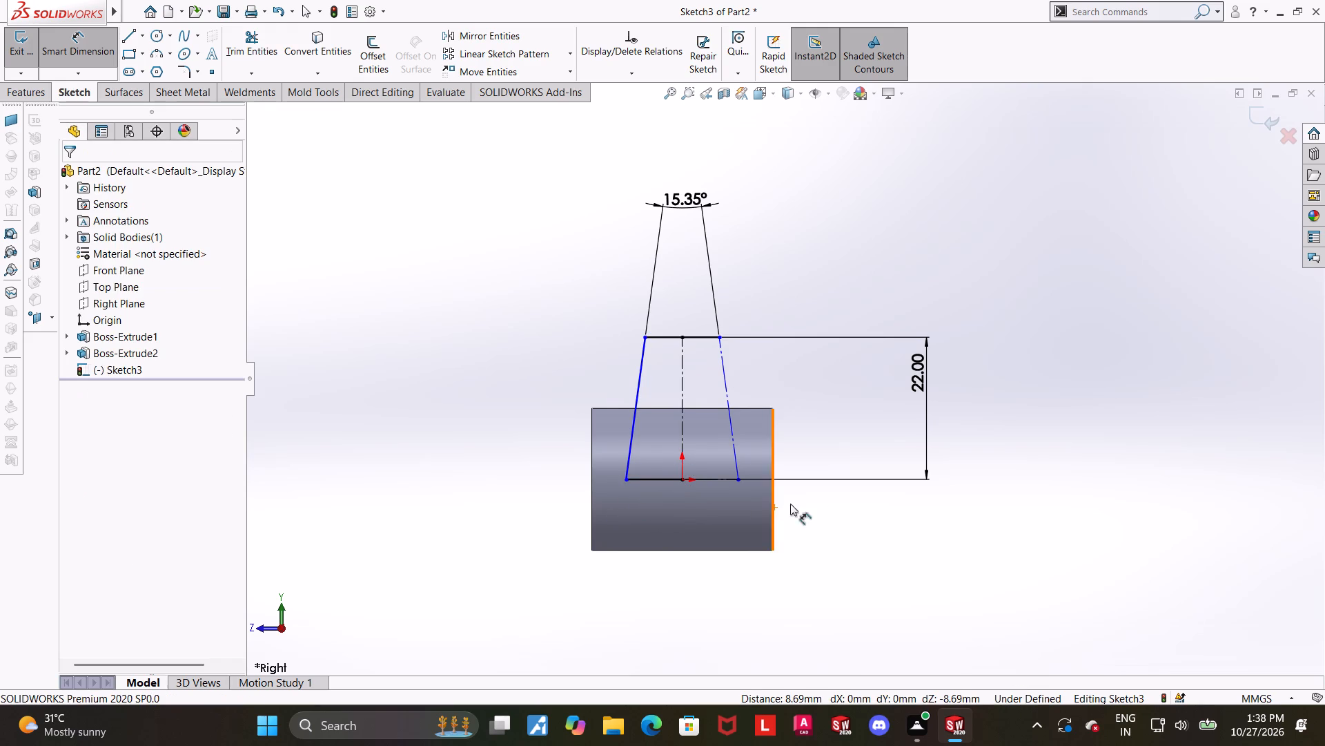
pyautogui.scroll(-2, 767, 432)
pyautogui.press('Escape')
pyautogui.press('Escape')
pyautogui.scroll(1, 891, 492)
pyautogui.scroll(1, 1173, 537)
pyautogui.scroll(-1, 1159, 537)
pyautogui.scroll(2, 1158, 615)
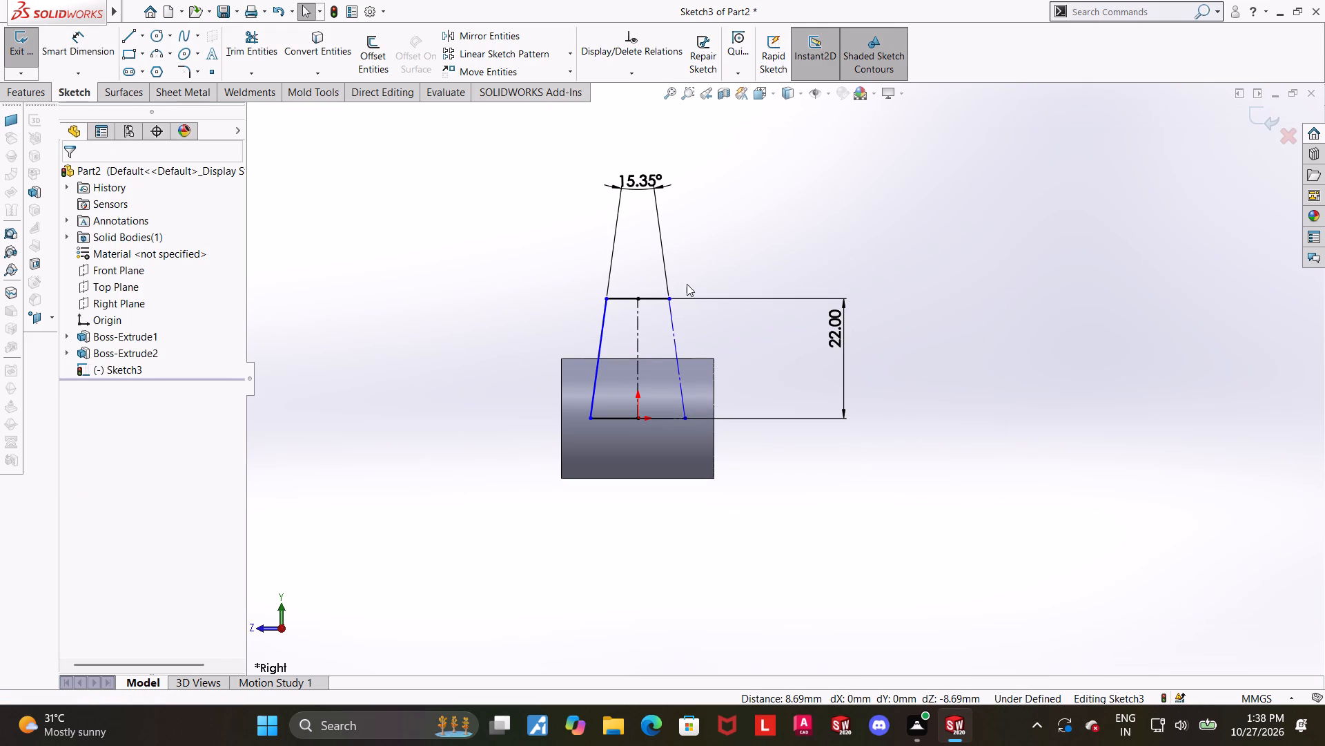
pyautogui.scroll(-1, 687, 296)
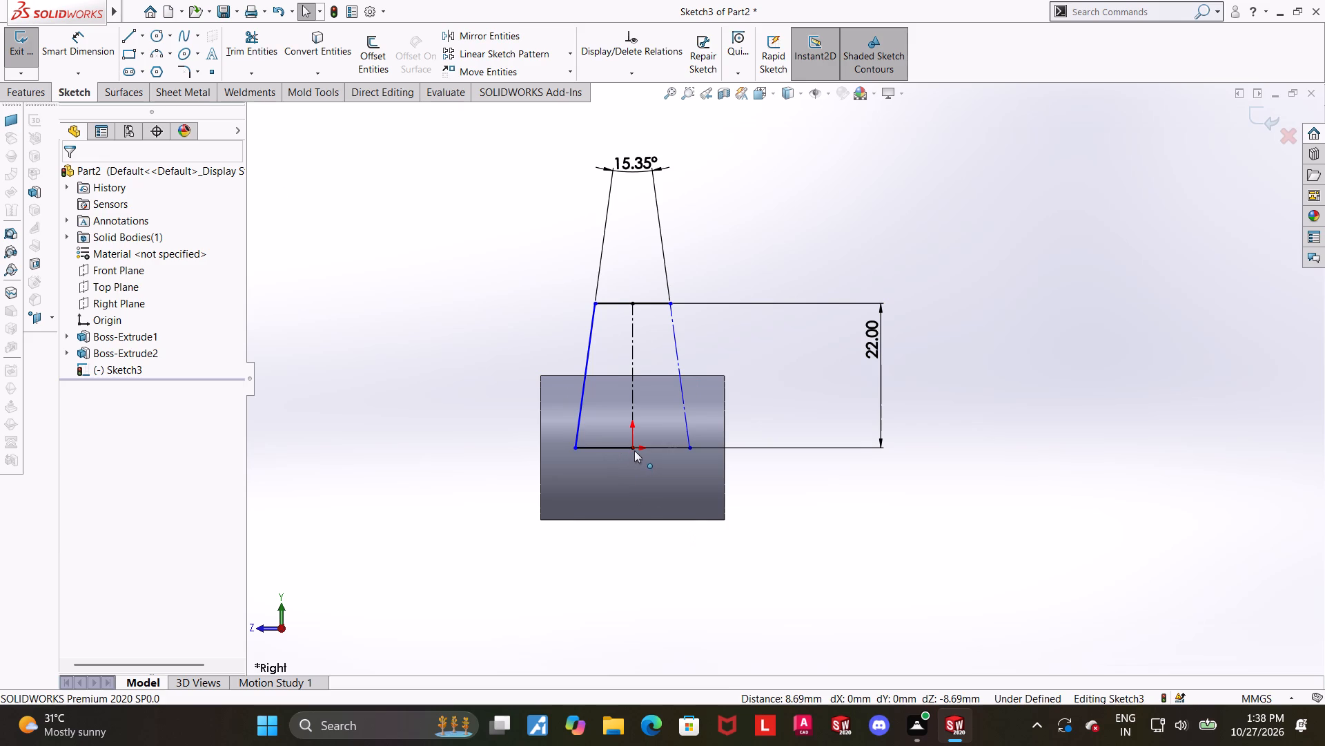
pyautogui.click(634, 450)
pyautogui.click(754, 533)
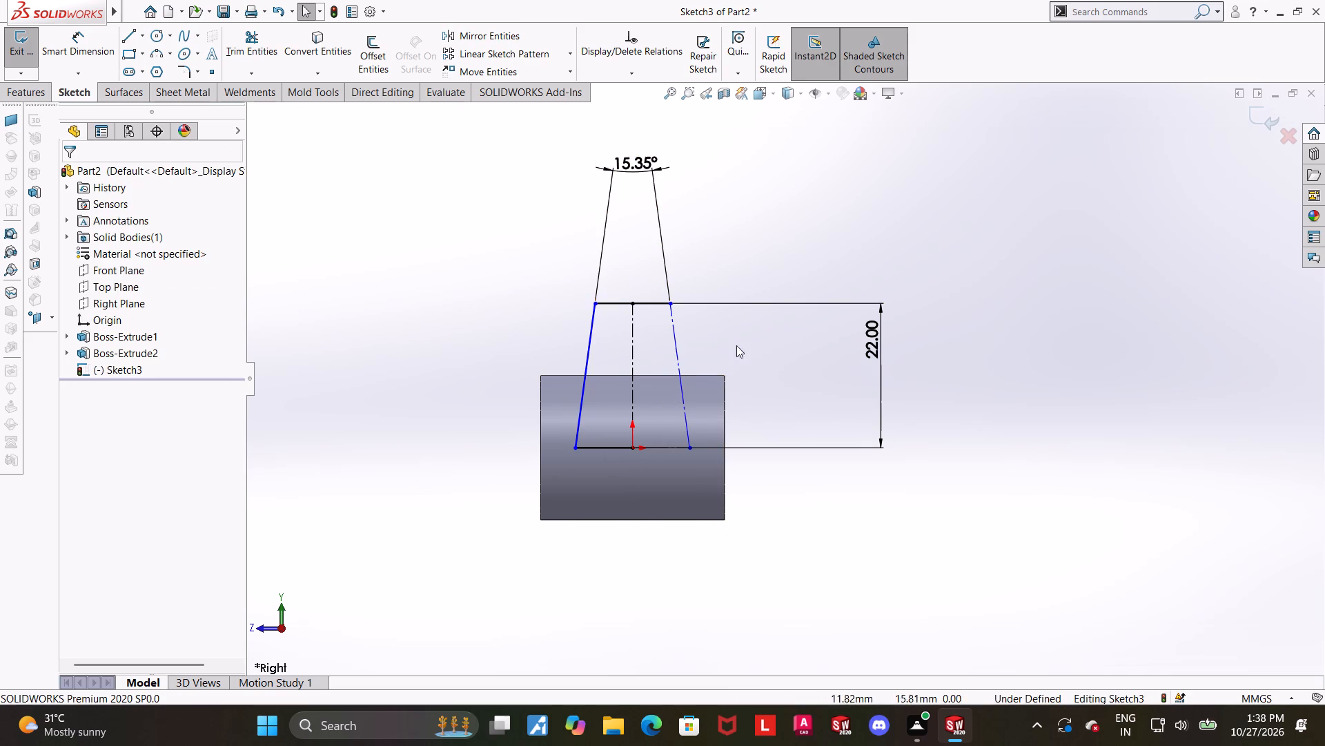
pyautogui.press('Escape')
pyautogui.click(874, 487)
# Dimension the half-base from the solid slanted side's lower endpoint to the origin as 9 mm.
pyautogui.scroll(-1, 647, 448)
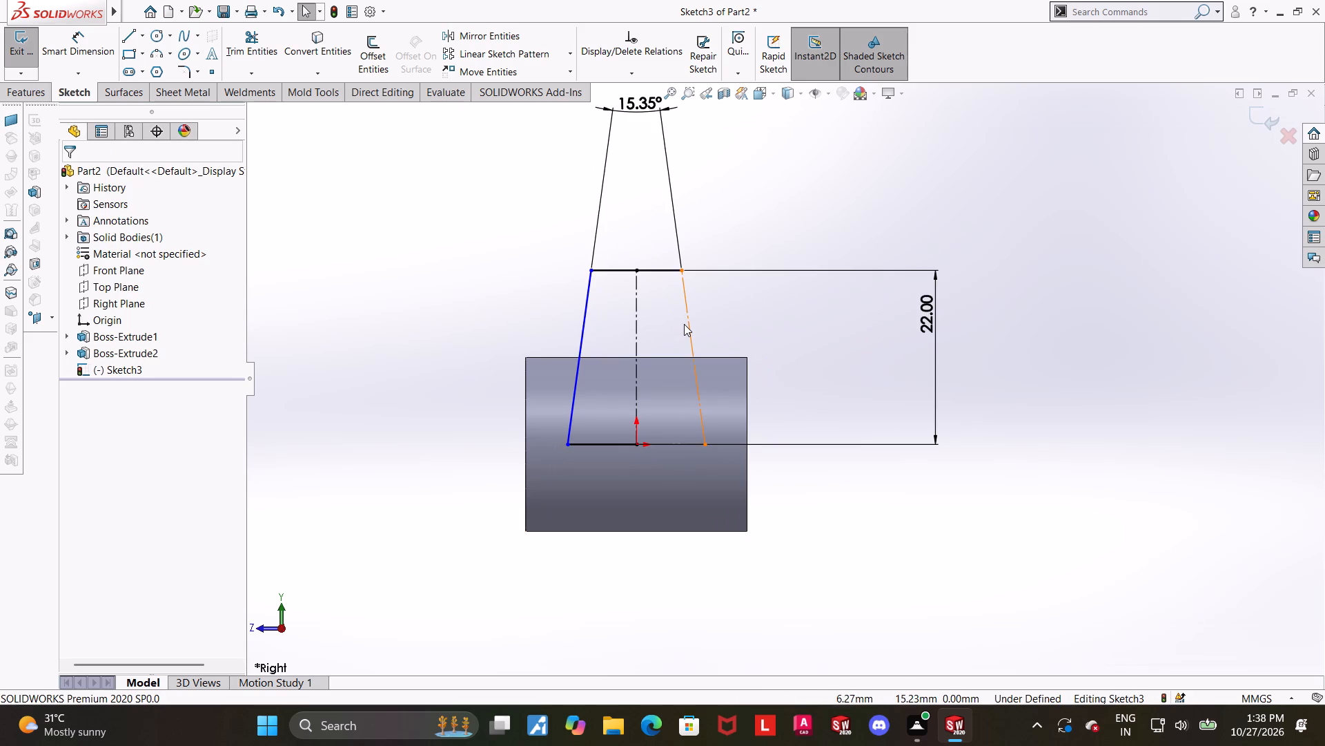
pyautogui.scroll(-1, 684, 325)
pyautogui.click(104, 59)
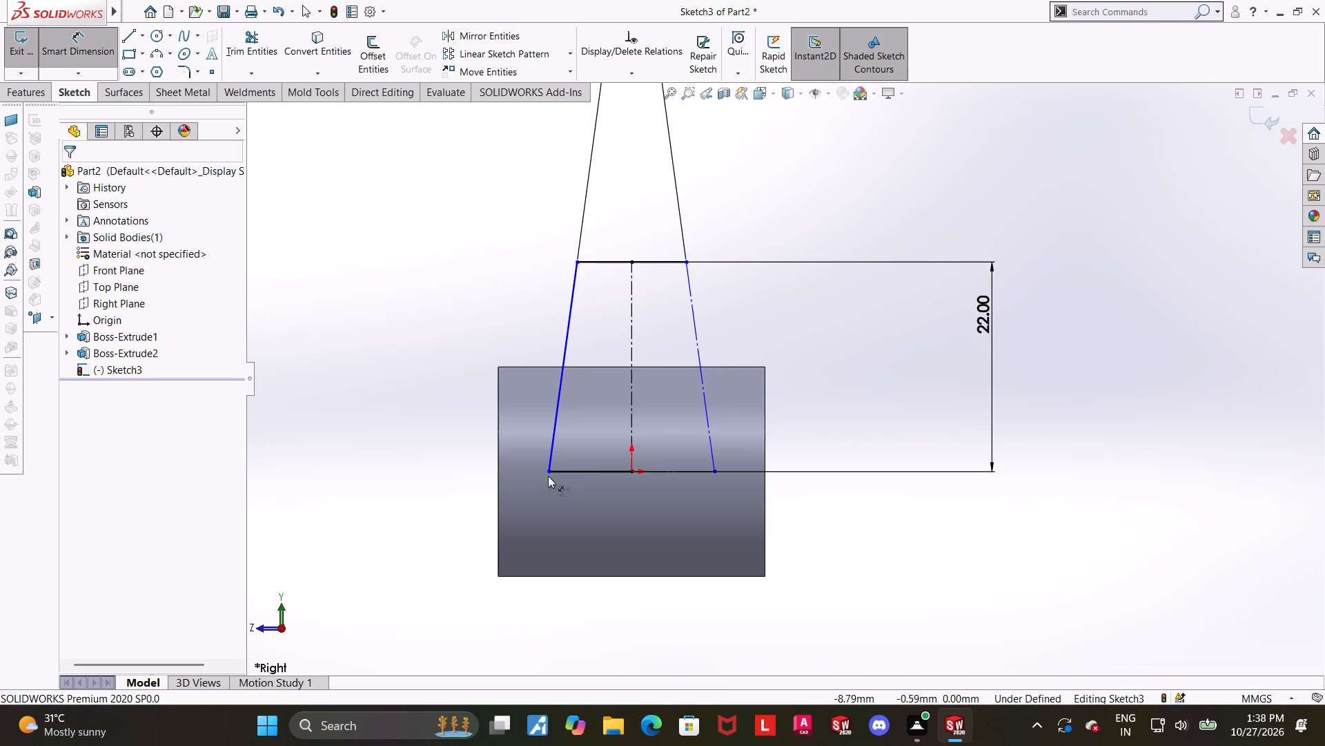
pyautogui.click(548, 475)
pyautogui.click(629, 471)
pyautogui.click(562, 553)
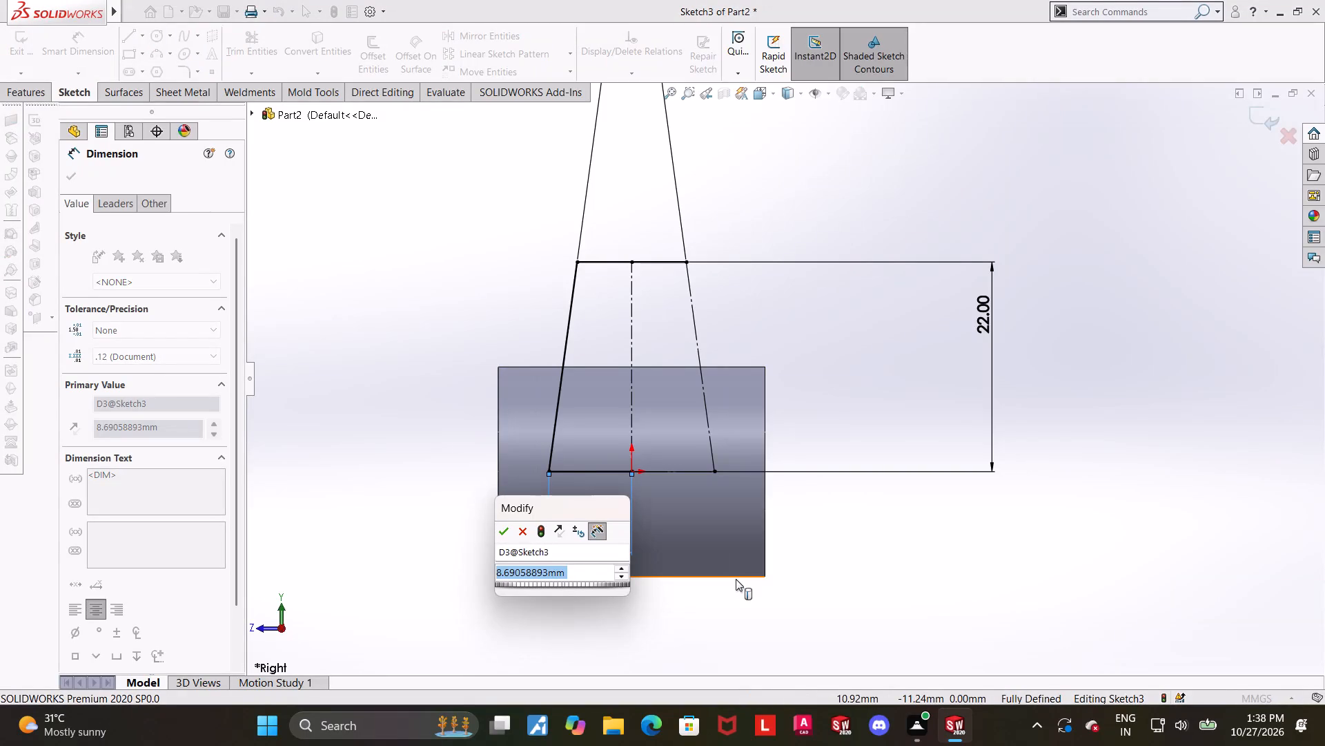
pyautogui.press('9')
pyautogui.scroll(3, 774, 472)
pyautogui.press('Return')
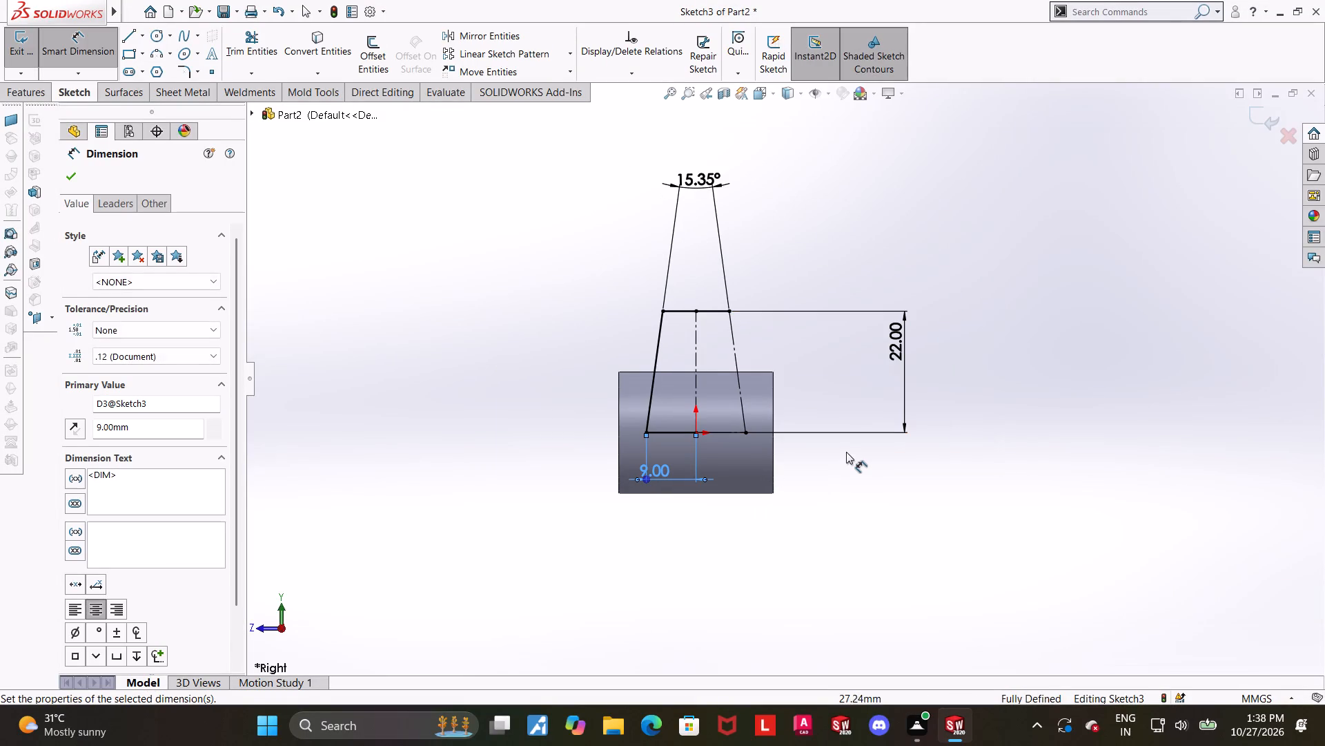
pyautogui.click(887, 505)
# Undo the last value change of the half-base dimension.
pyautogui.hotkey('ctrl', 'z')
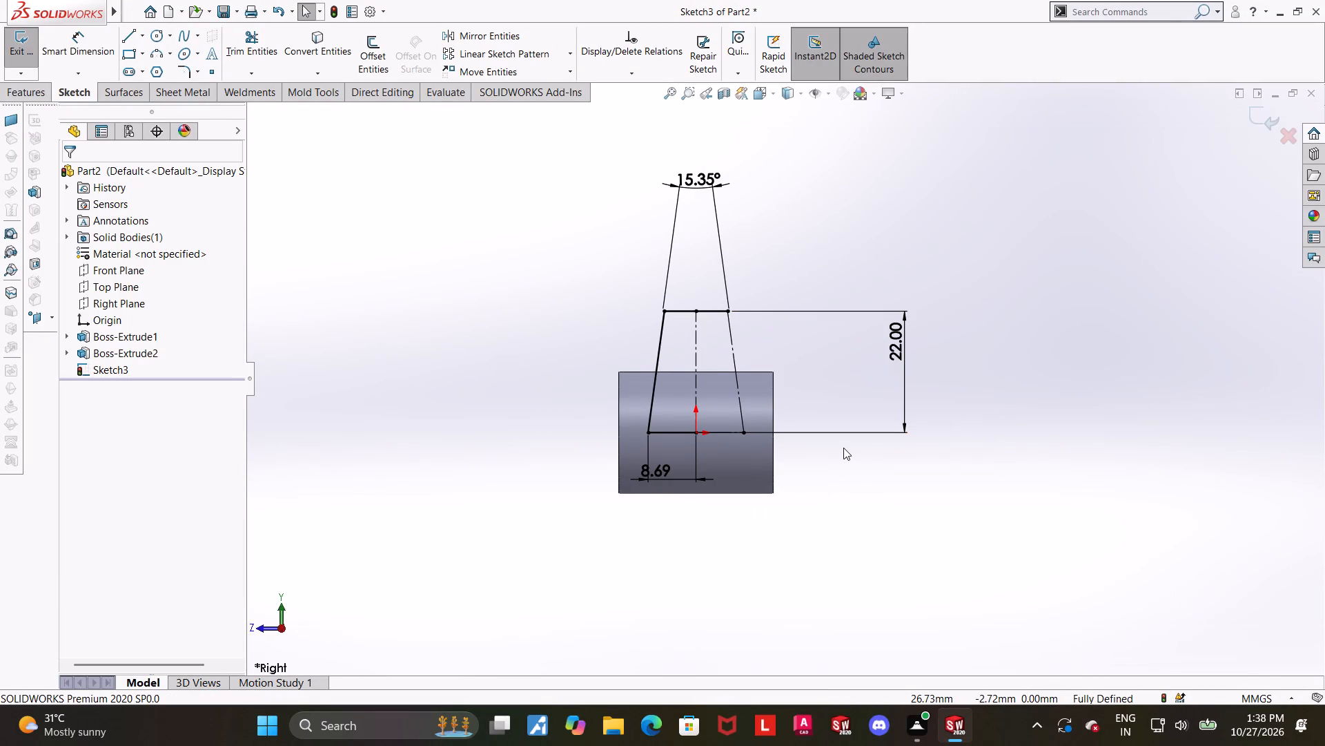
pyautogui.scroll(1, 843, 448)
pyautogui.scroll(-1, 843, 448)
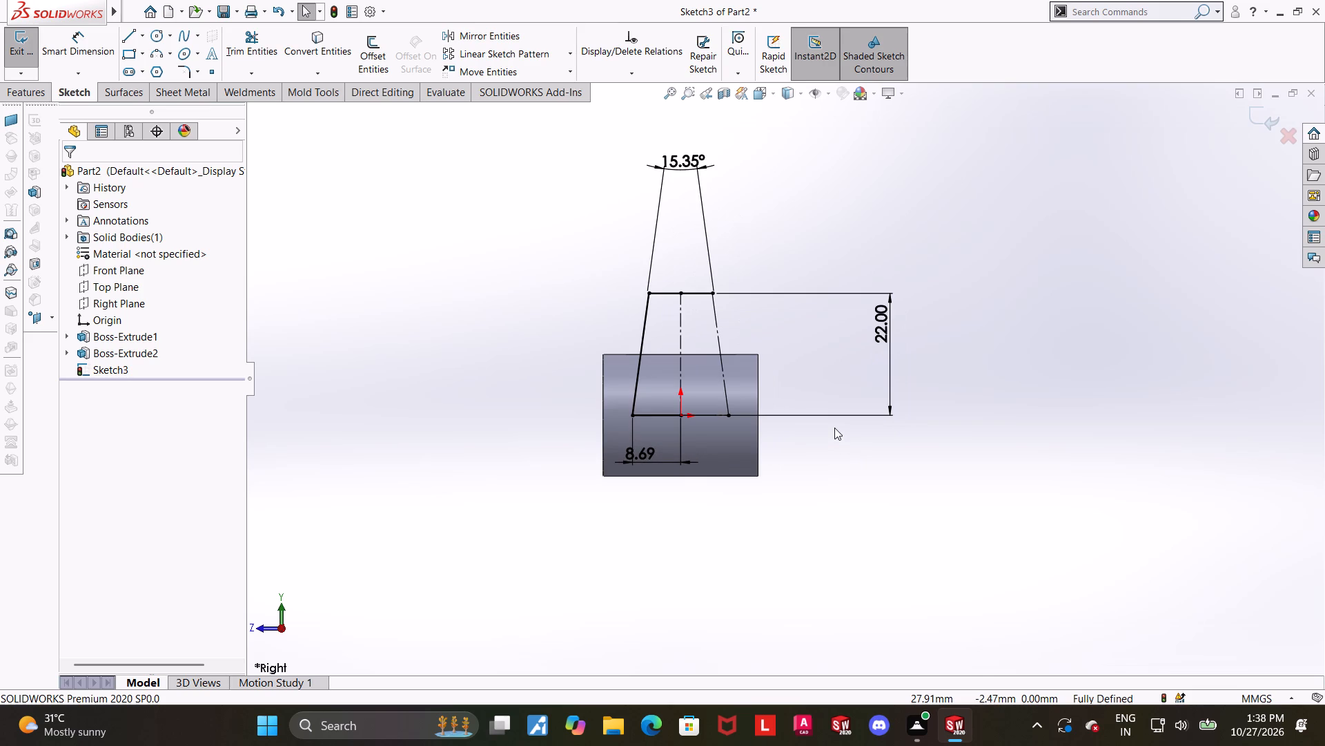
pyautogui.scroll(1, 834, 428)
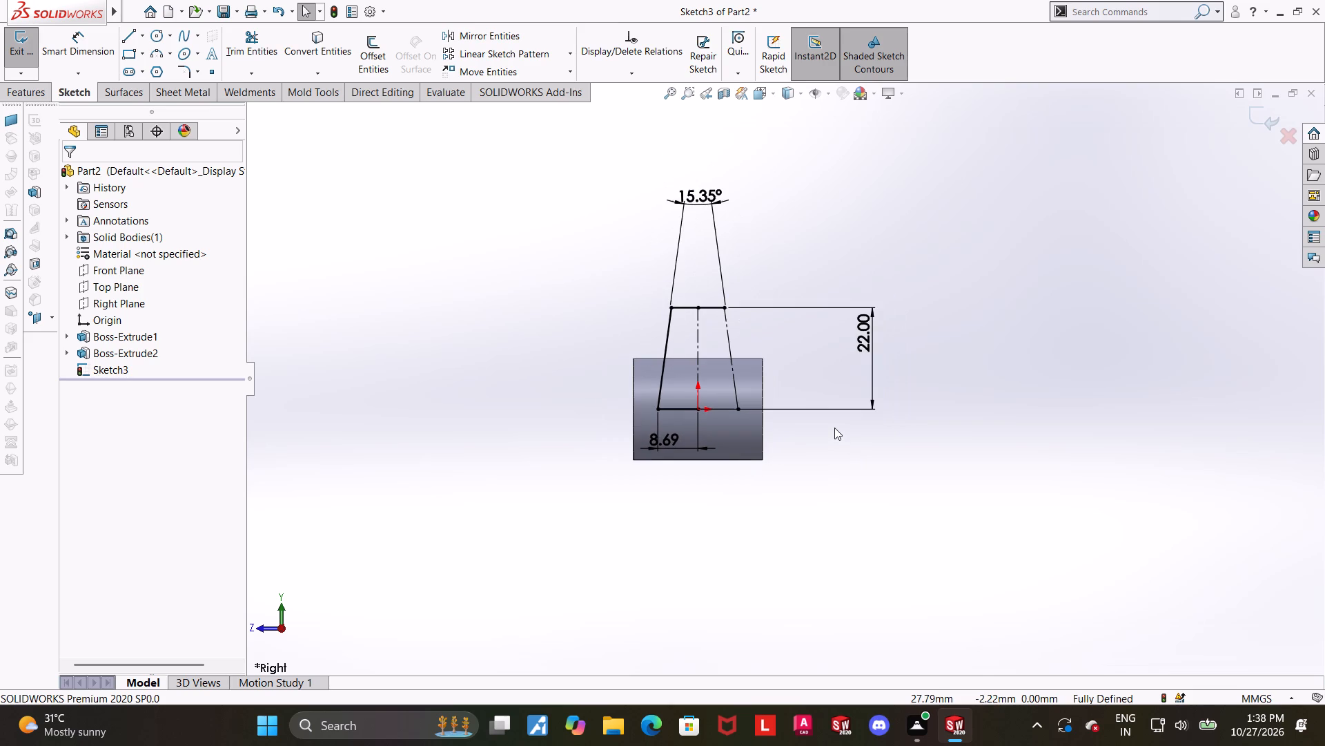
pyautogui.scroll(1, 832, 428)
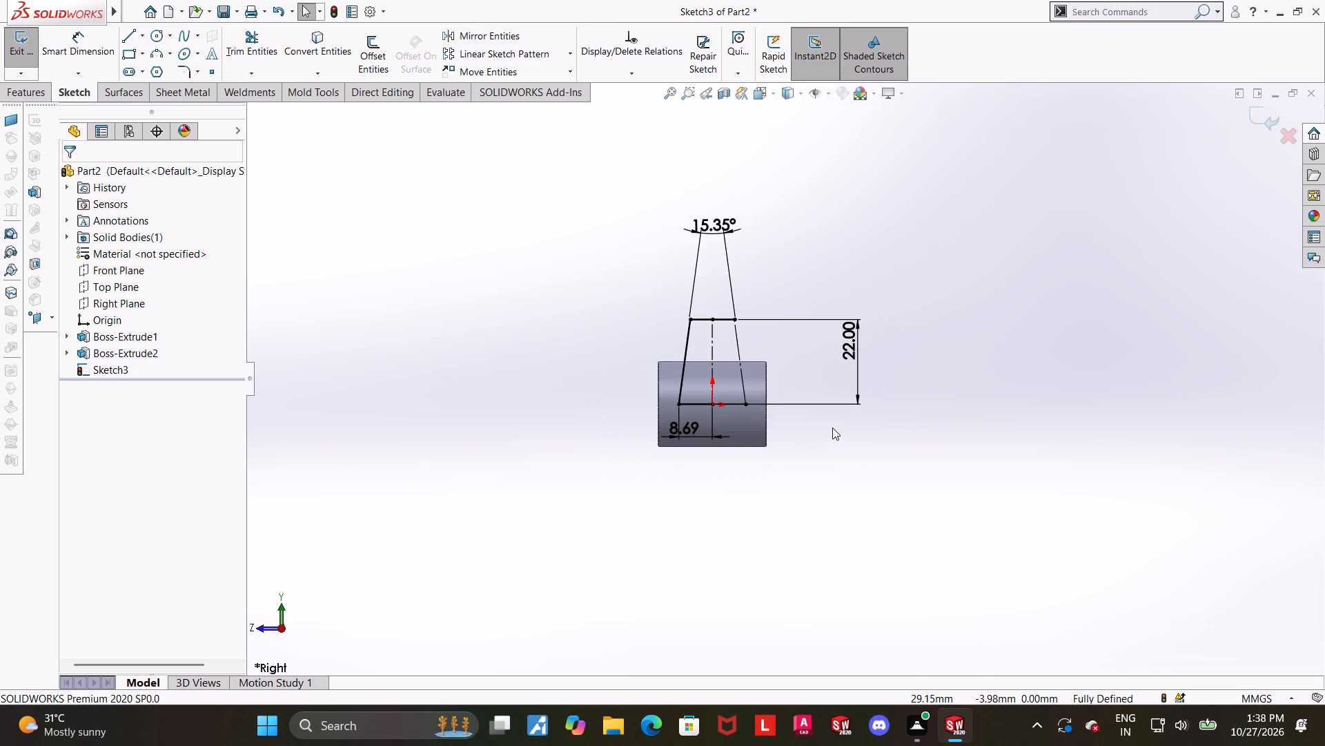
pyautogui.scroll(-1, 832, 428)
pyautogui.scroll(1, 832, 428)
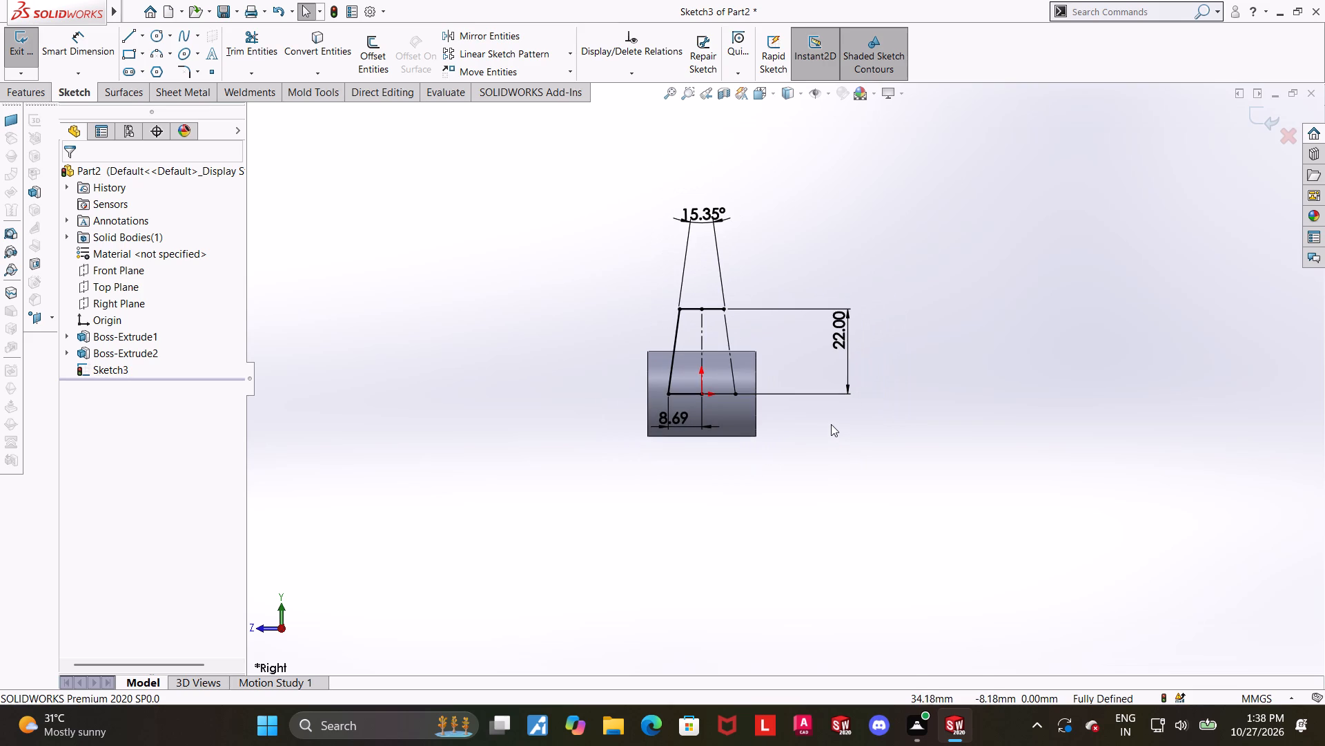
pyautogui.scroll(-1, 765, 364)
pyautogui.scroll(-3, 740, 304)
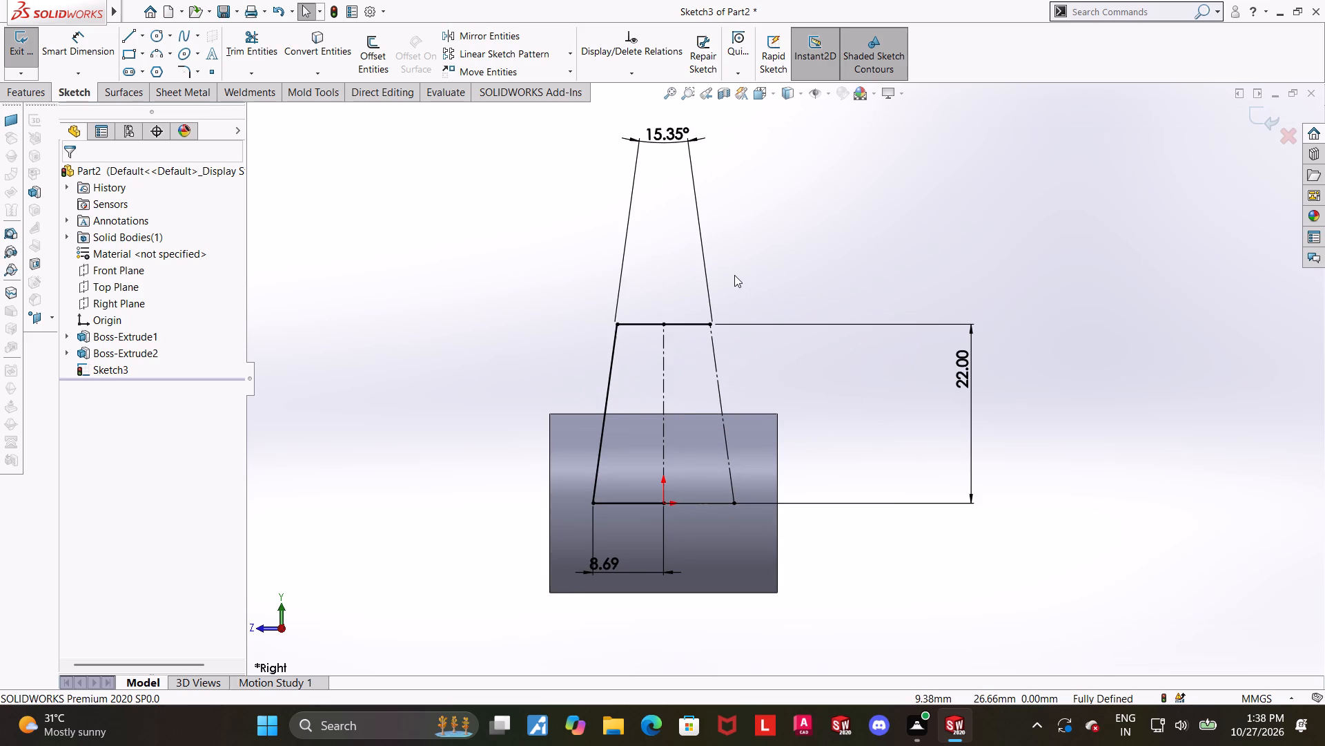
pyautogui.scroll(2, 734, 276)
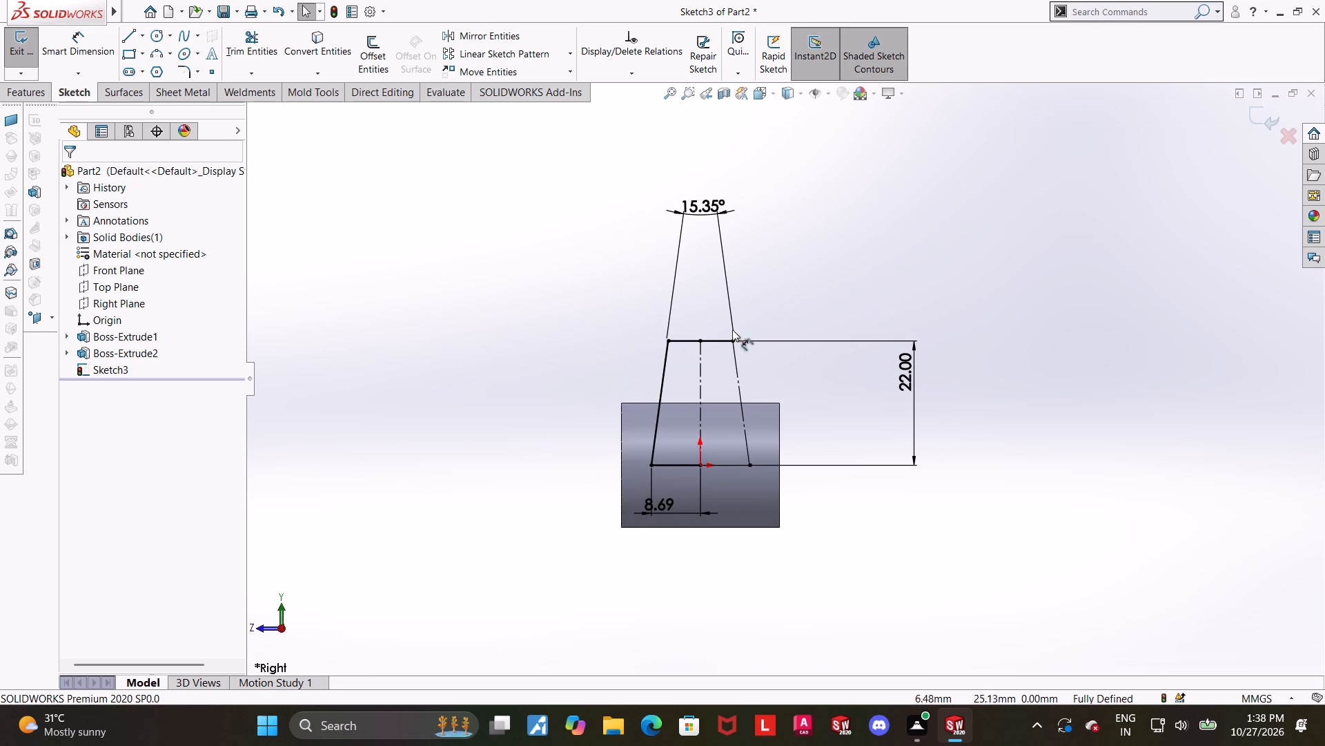
# Set the half-base dimension to 9 mm.
pyautogui.scroll(-2, 745, 367)
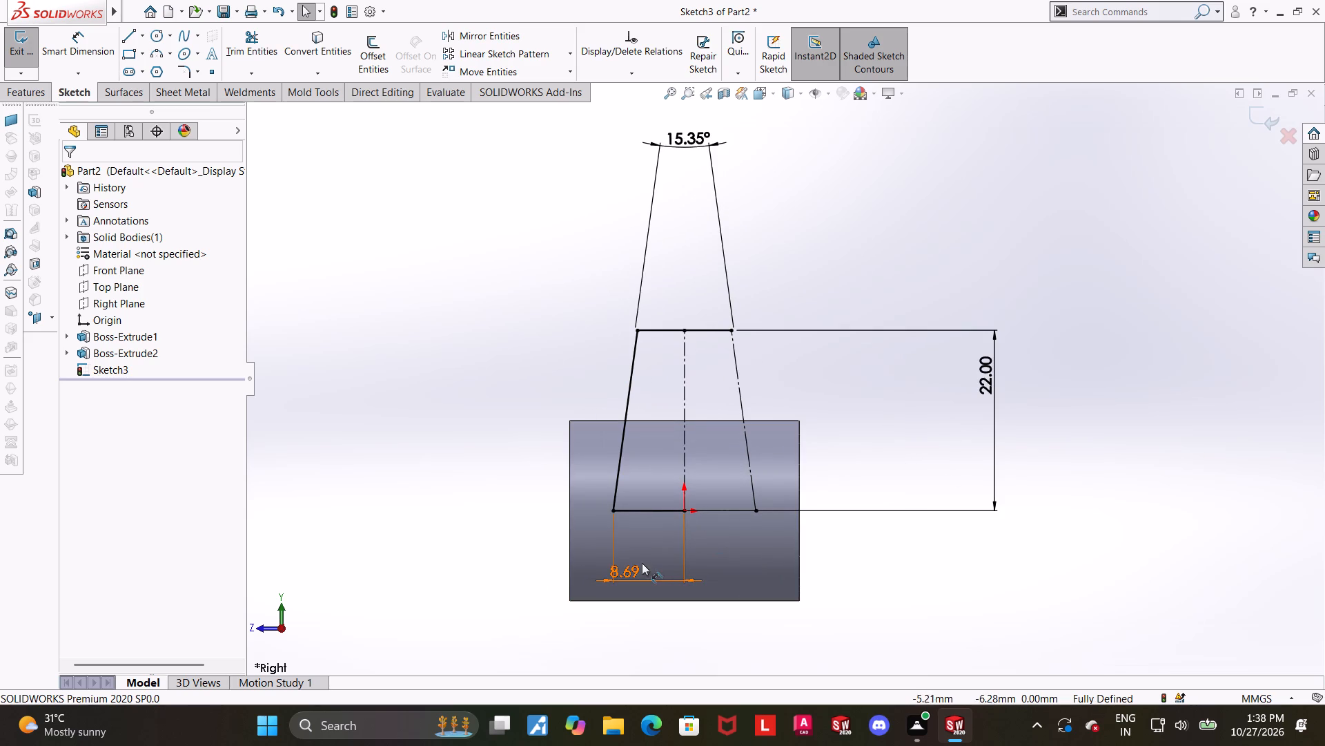
pyautogui.doubleClick(631, 567)
pyautogui.press('9')
pyautogui.press('Return')
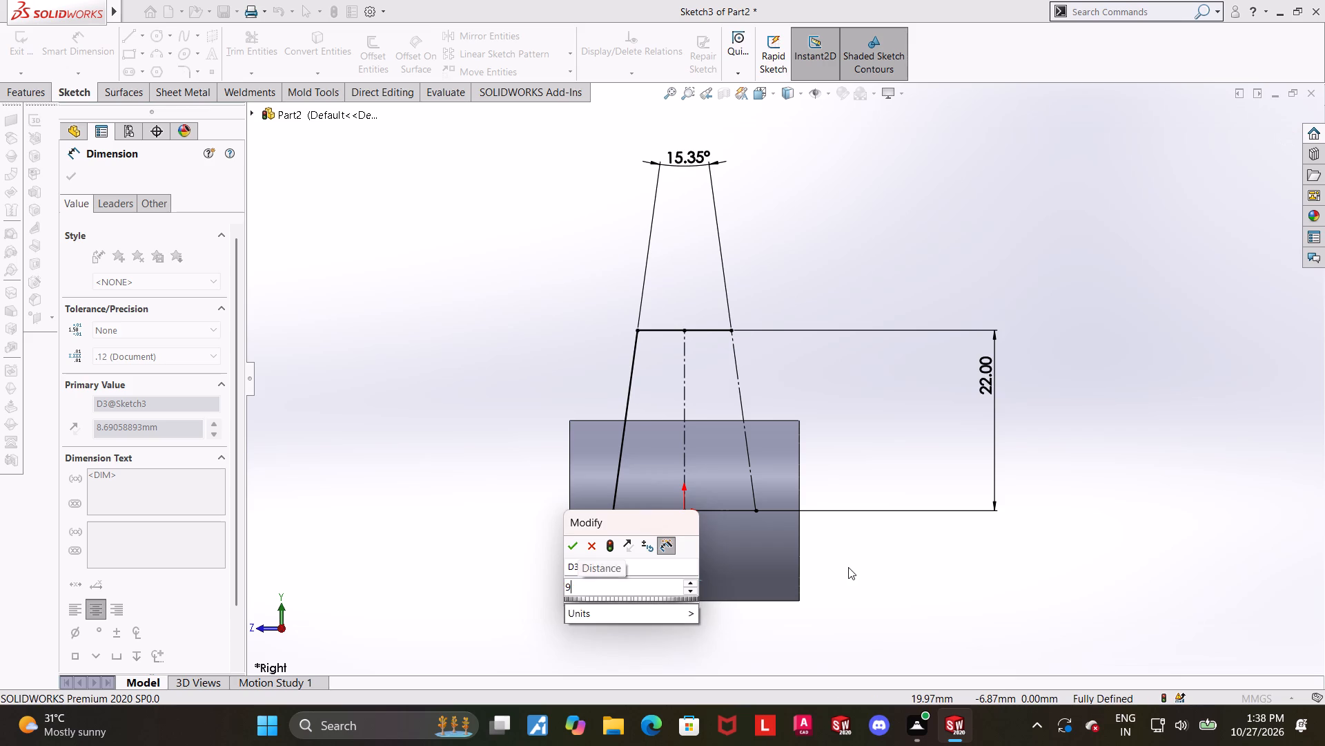
pyautogui.click(863, 530)
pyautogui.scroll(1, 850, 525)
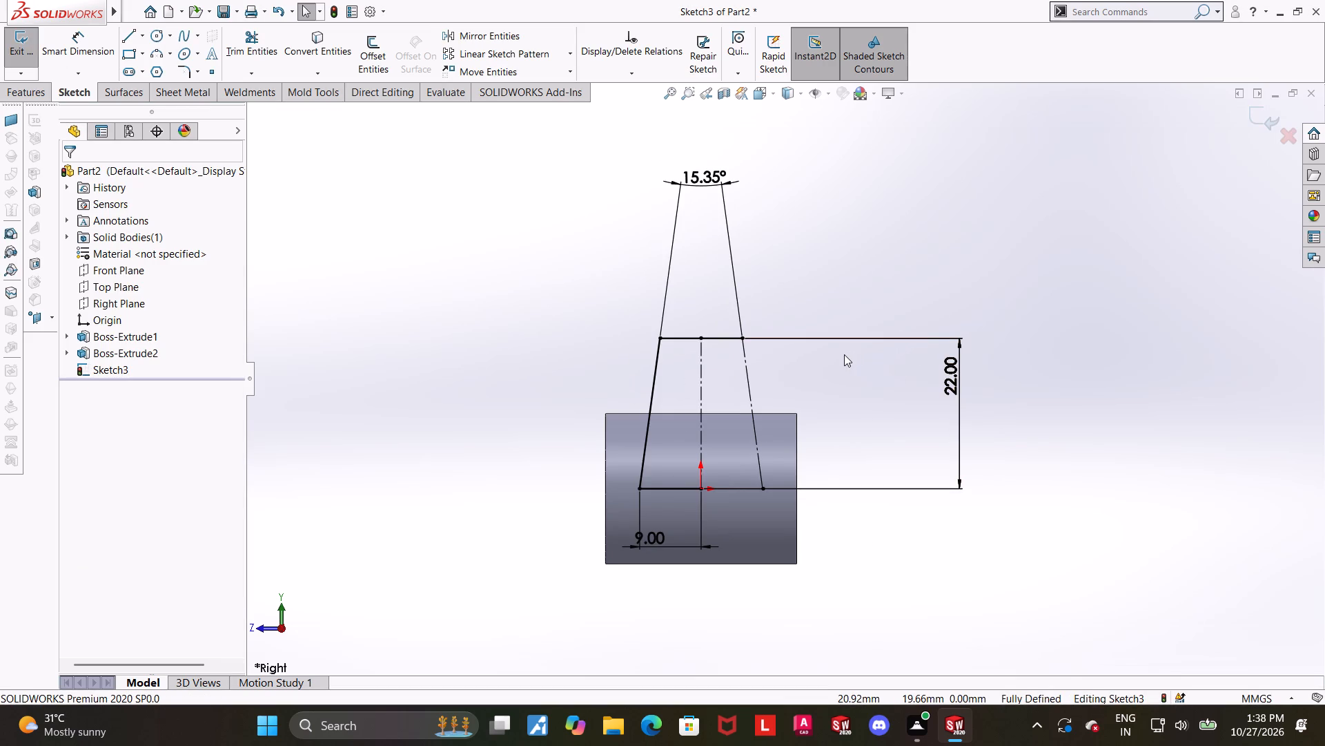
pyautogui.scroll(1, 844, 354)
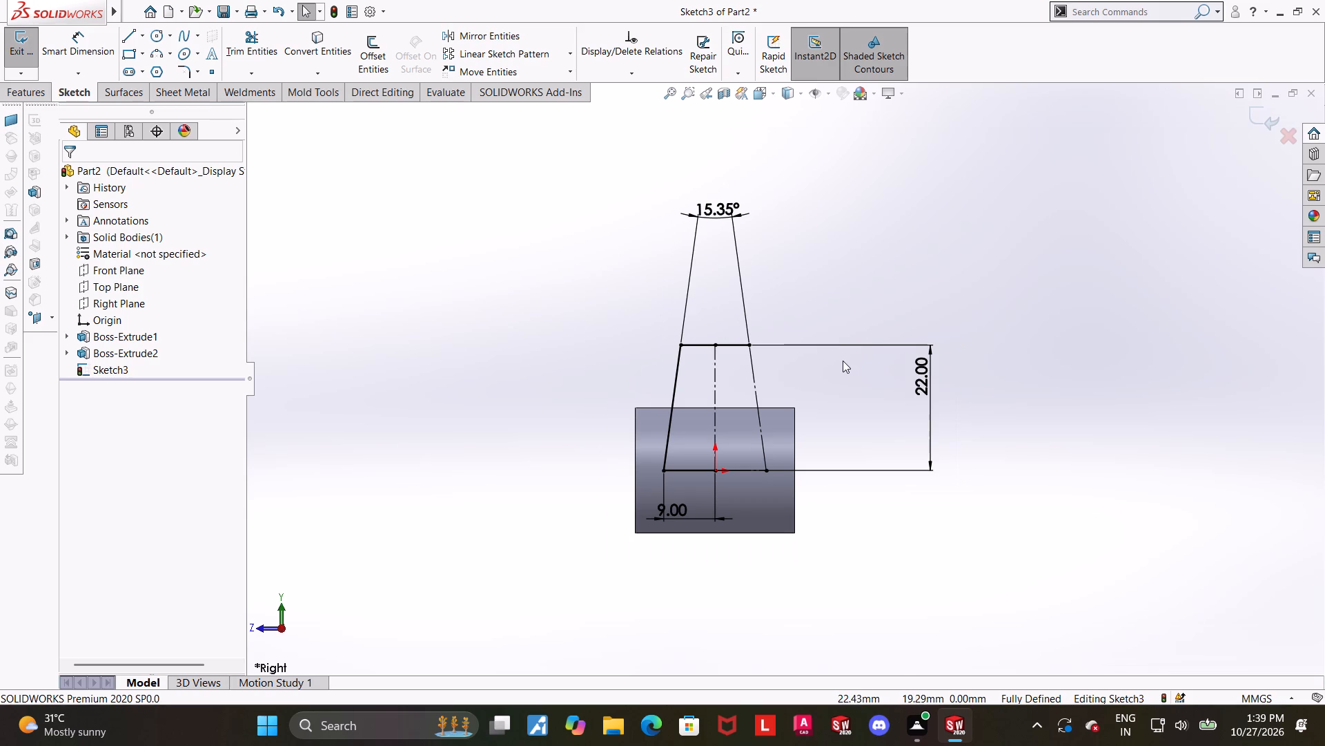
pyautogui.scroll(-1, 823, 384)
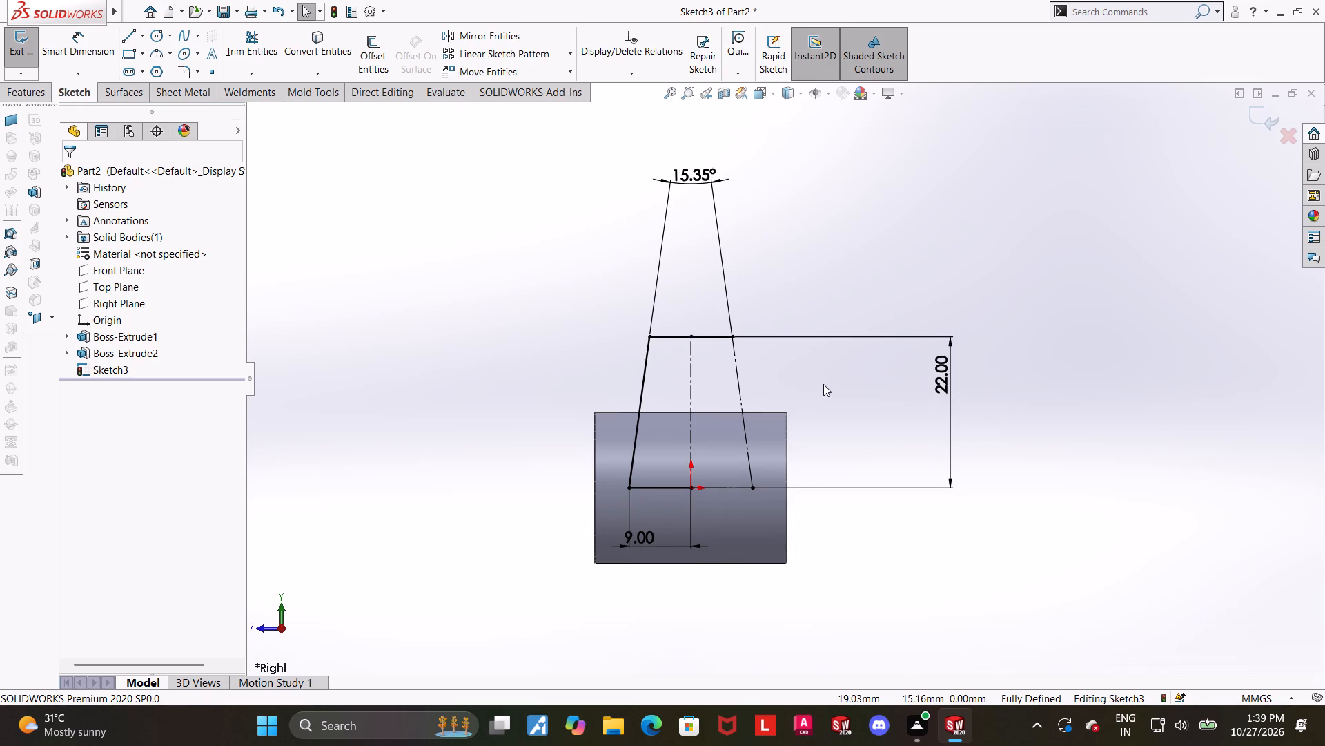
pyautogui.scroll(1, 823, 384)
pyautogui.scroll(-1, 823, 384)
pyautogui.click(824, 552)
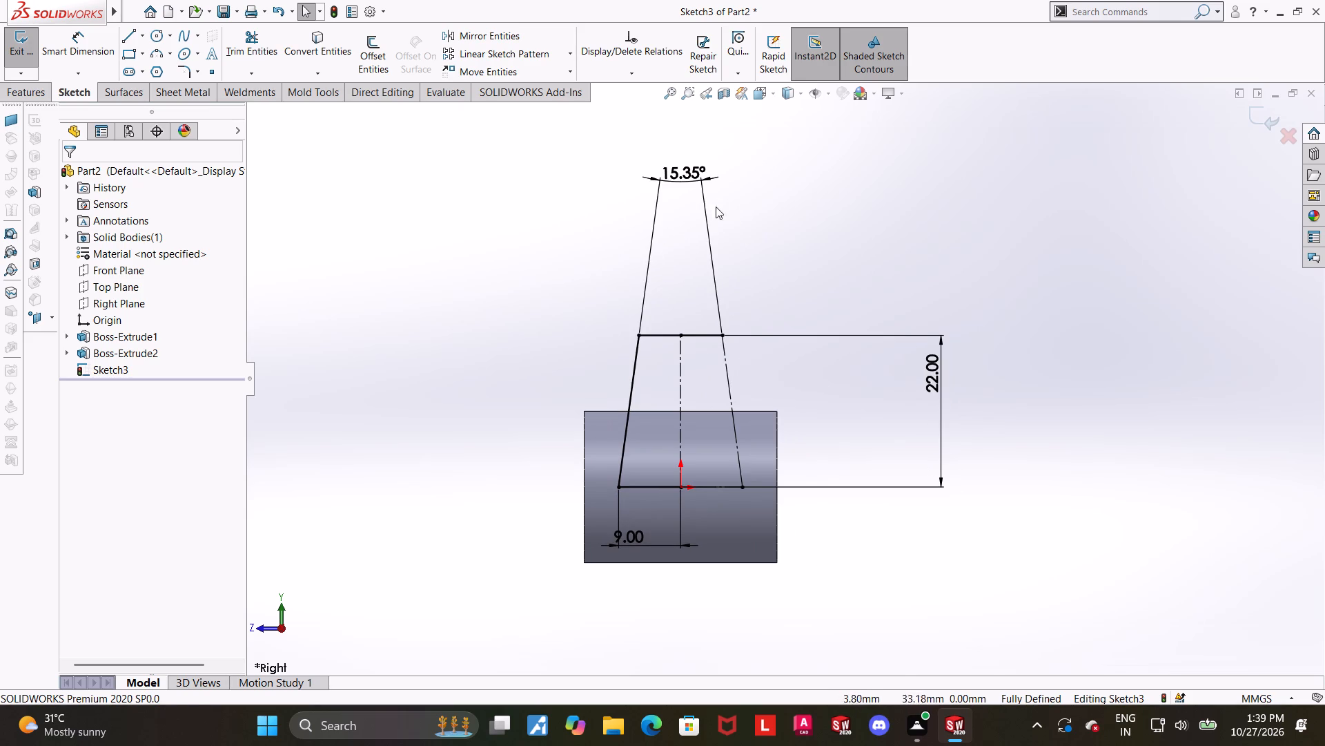
# Change the model's display style to Hidden Lines Visible.
pyautogui.click(792, 95)
pyautogui.click(784, 165)
pyautogui.click(875, 506)
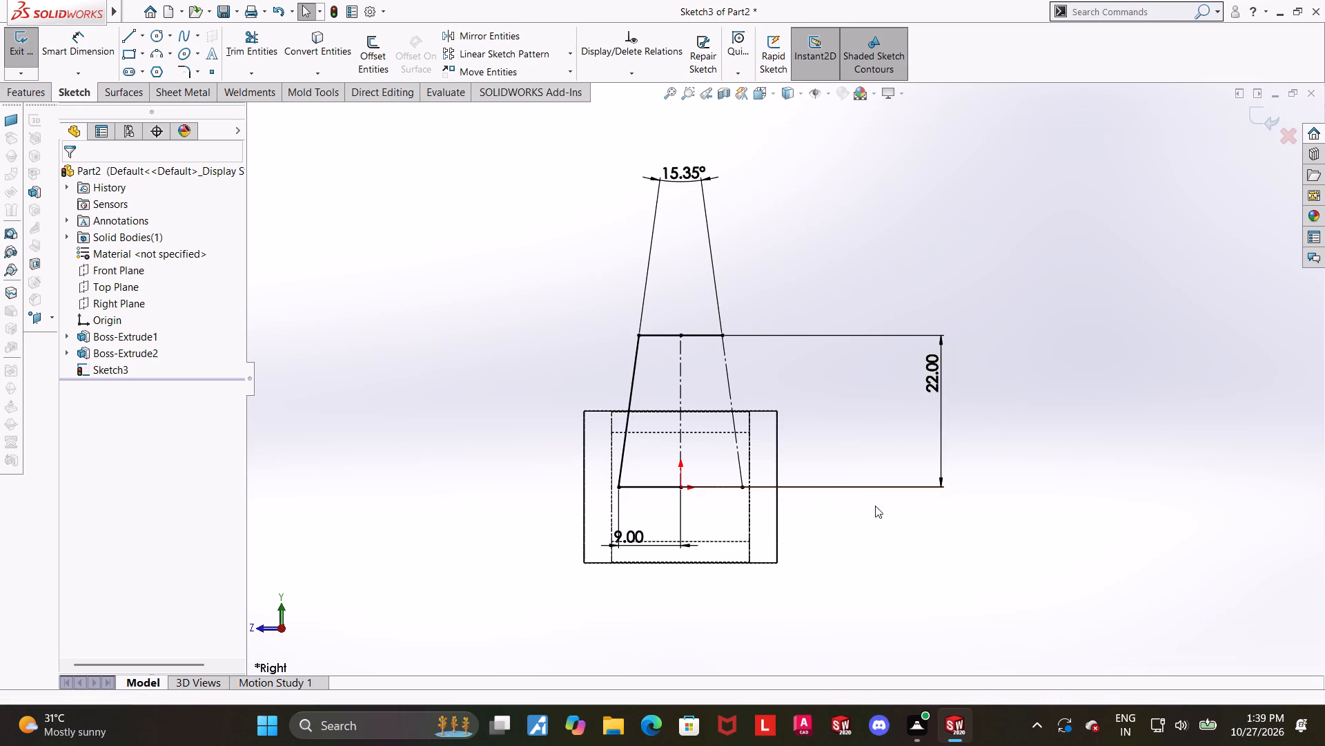
# Delete the 9 mm half-base dimension from the sketch.
pyautogui.scroll(-2, 658, 548)
pyautogui.rightClick(629, 510)
pyautogui.press('Escape')
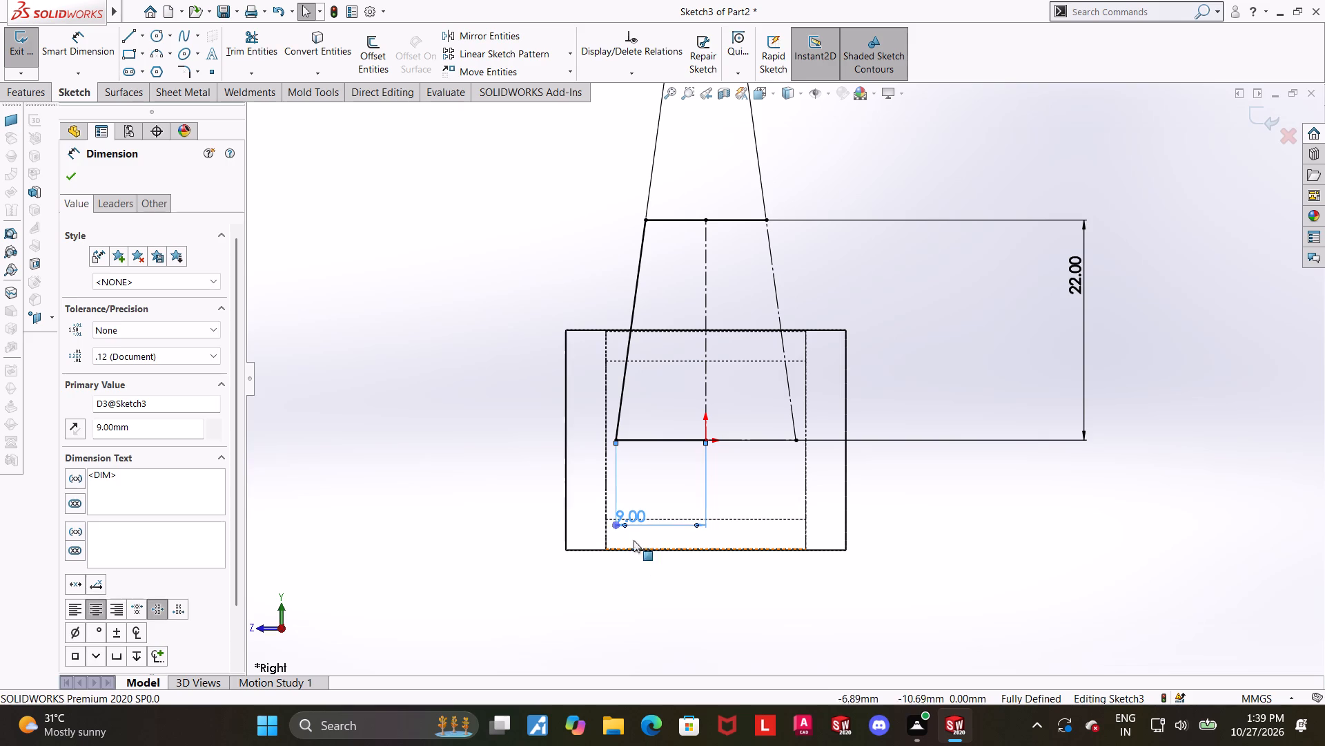
pyautogui.press('Escape')
pyautogui.rightClick(628, 522)
pyautogui.click(651, 550)
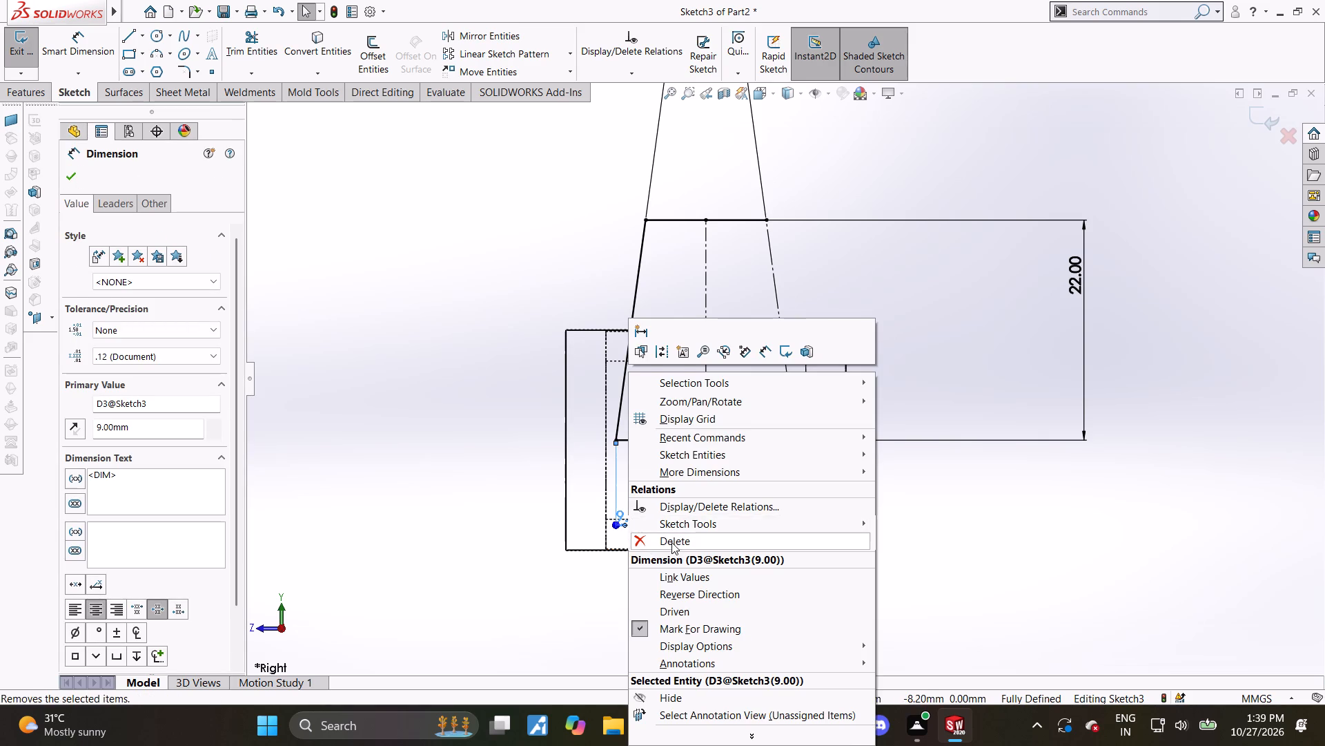
pyautogui.click(671, 542)
pyautogui.click(1039, 552)
# Constrain the half-trapezoid's outer base endpoint onto the link body's vertical side edge and exit the sketch.
pyautogui.click(614, 442)
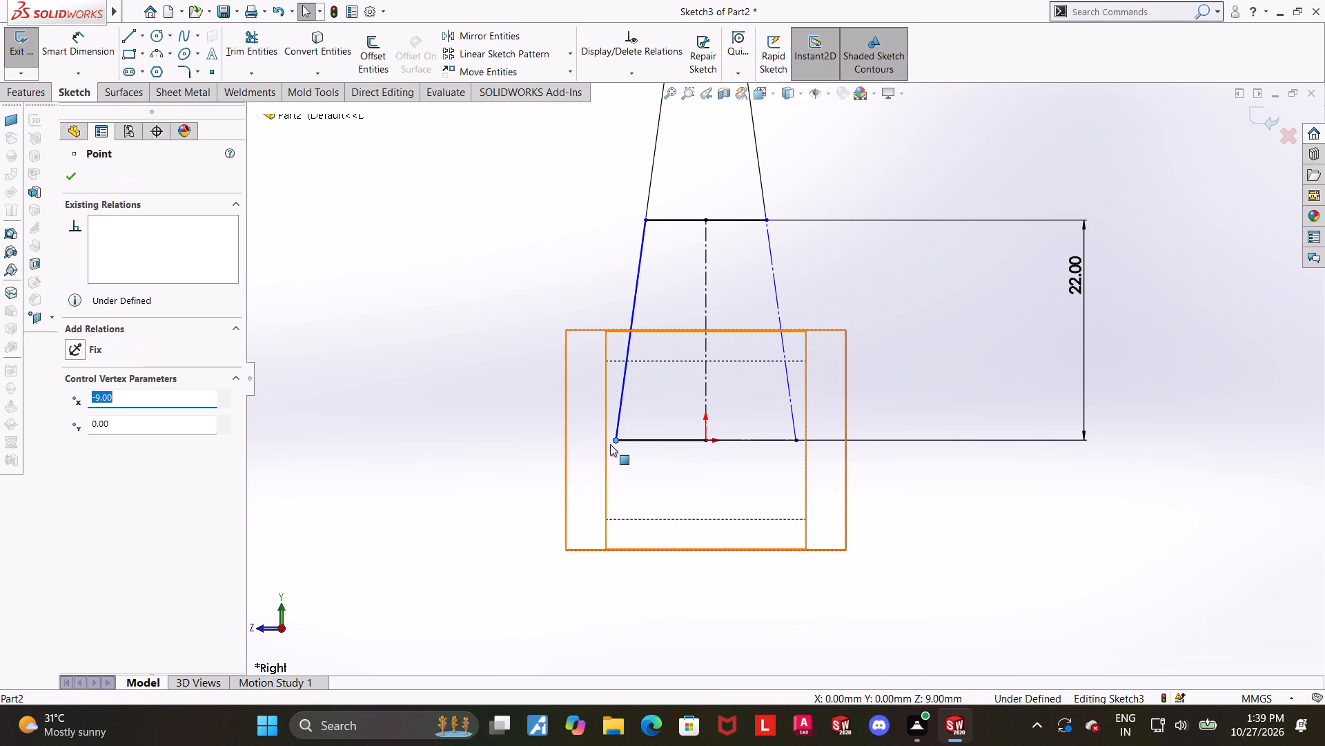
pyautogui.keyDown('ctrl'); pyautogui.click(607, 443); pyautogui.keyUp('ctrl')
pyautogui.click(70, 441)
pyautogui.click(587, 547)
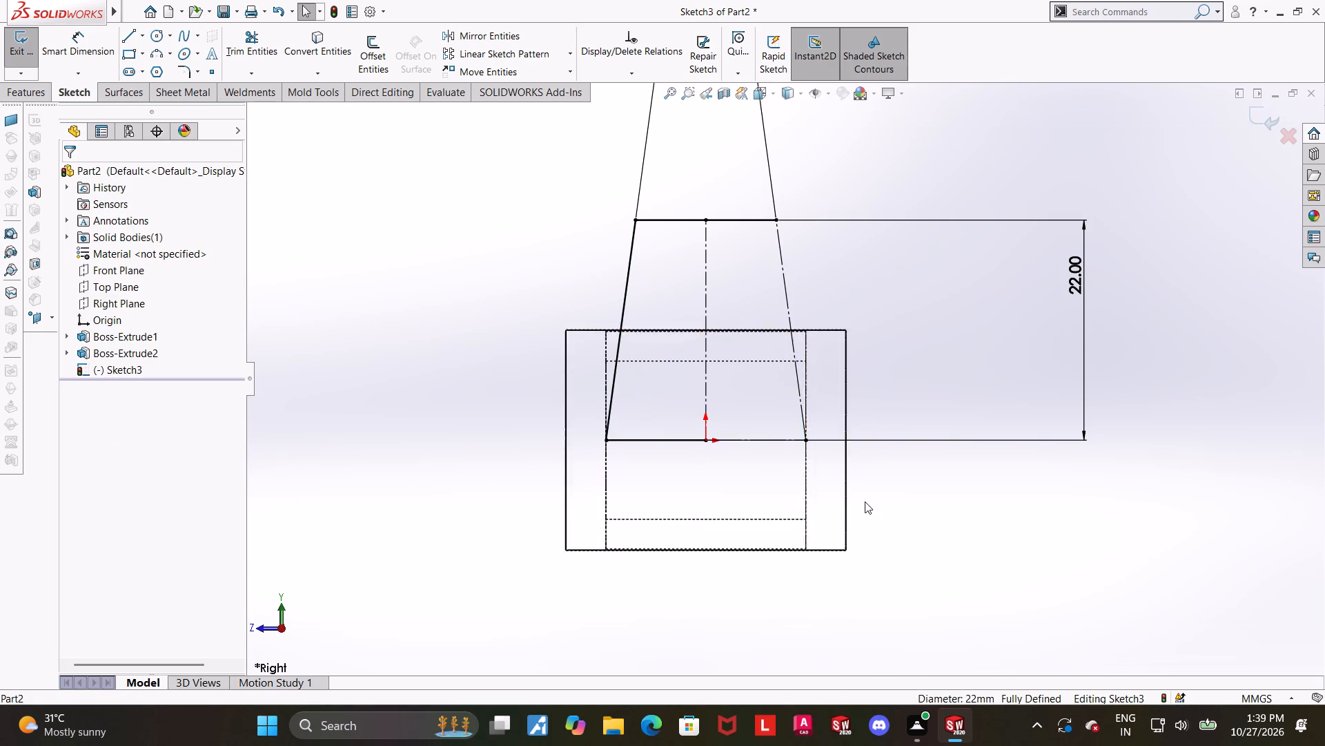
pyautogui.scroll(3, 872, 500)
pyautogui.scroll(4, 927, 338)
pyautogui.scroll(-6, 841, 344)
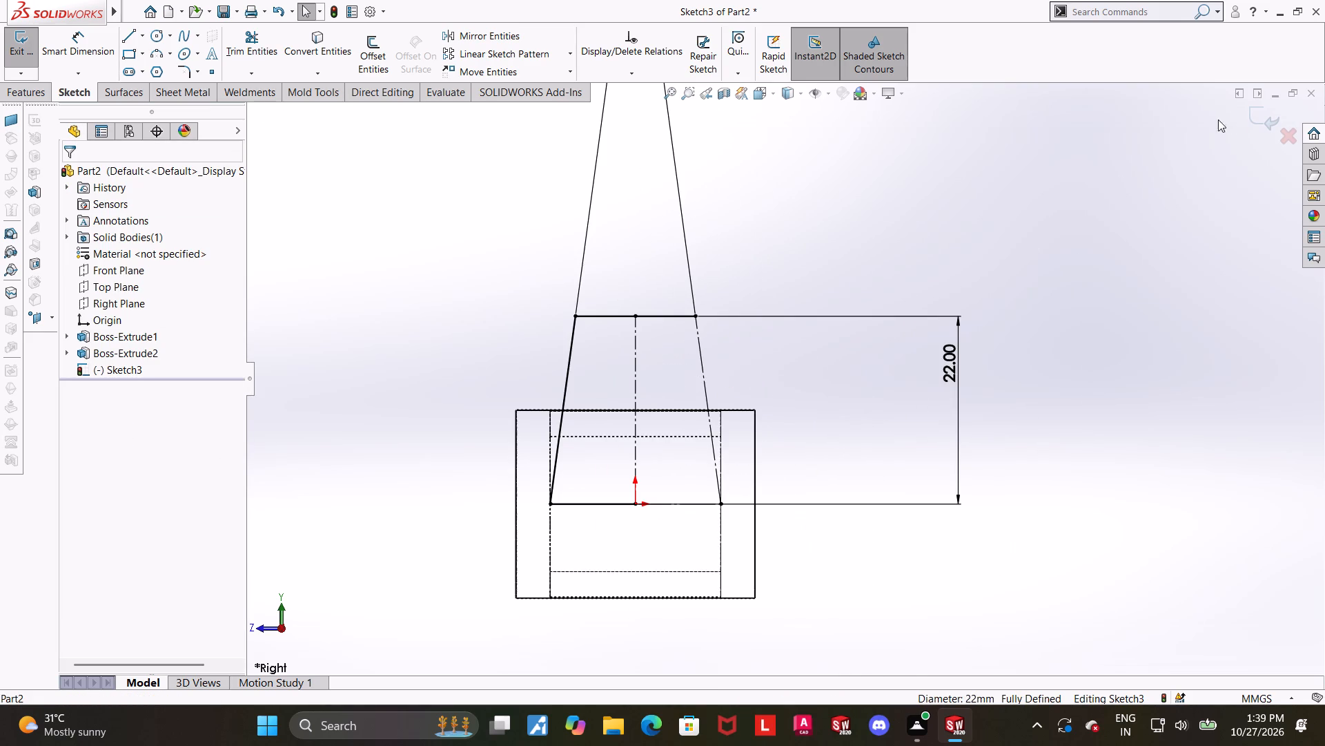
pyautogui.click(1254, 117)
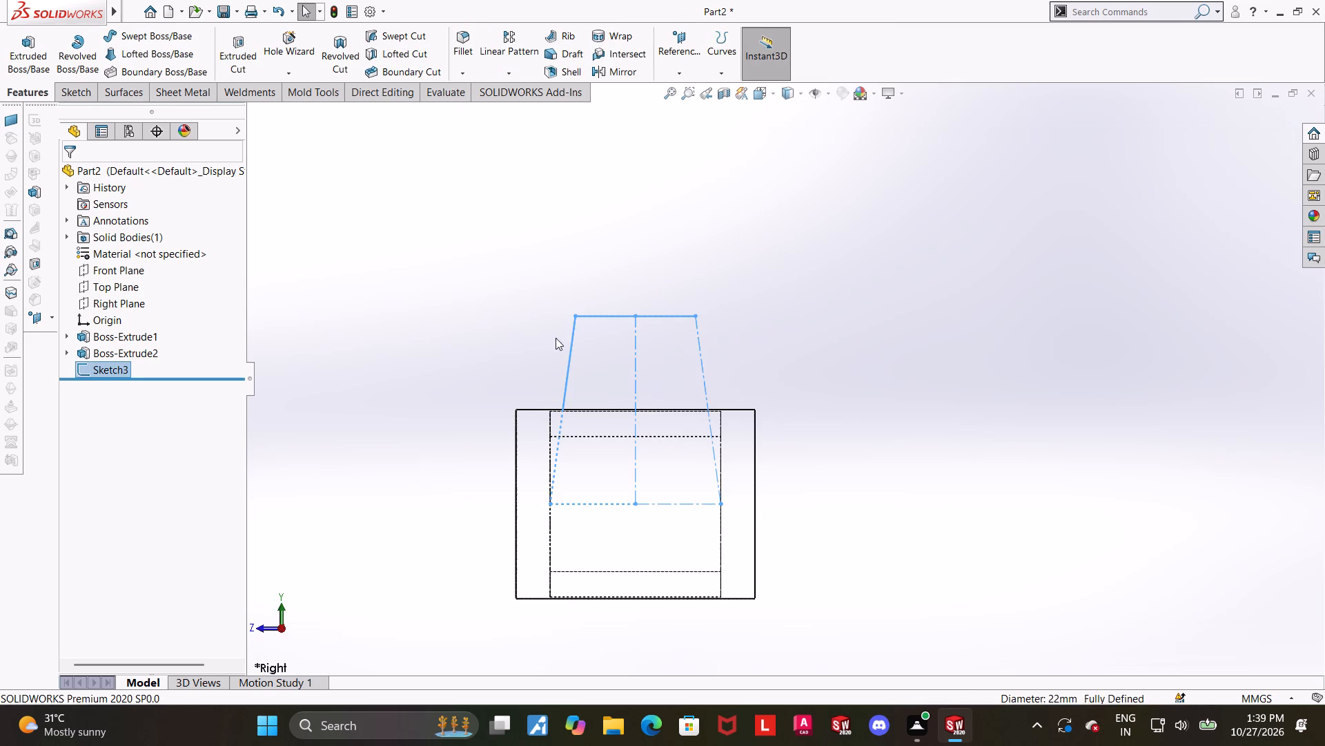
# Change the model's display style to Shaded With Edges.
pyautogui.click(787, 95)
pyautogui.click(789, 112)
pyautogui.moveTo(775, 210); pyautogui.dragTo(784, 246, button='middle')
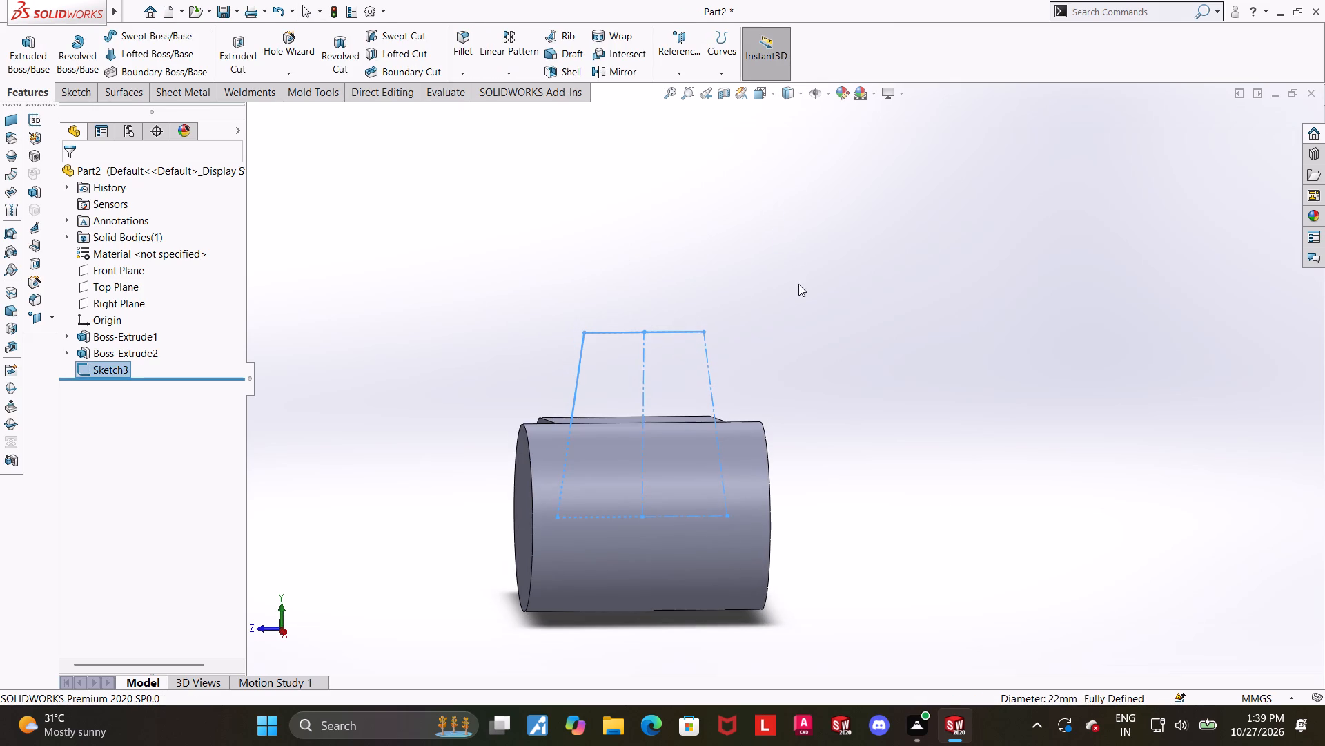
pyautogui.click(805, 320)
# Reopen Sketch3 for editing, viewed normal to its plane, and convert the vertical centerline into a solid line.
pyautogui.click(109, 378)
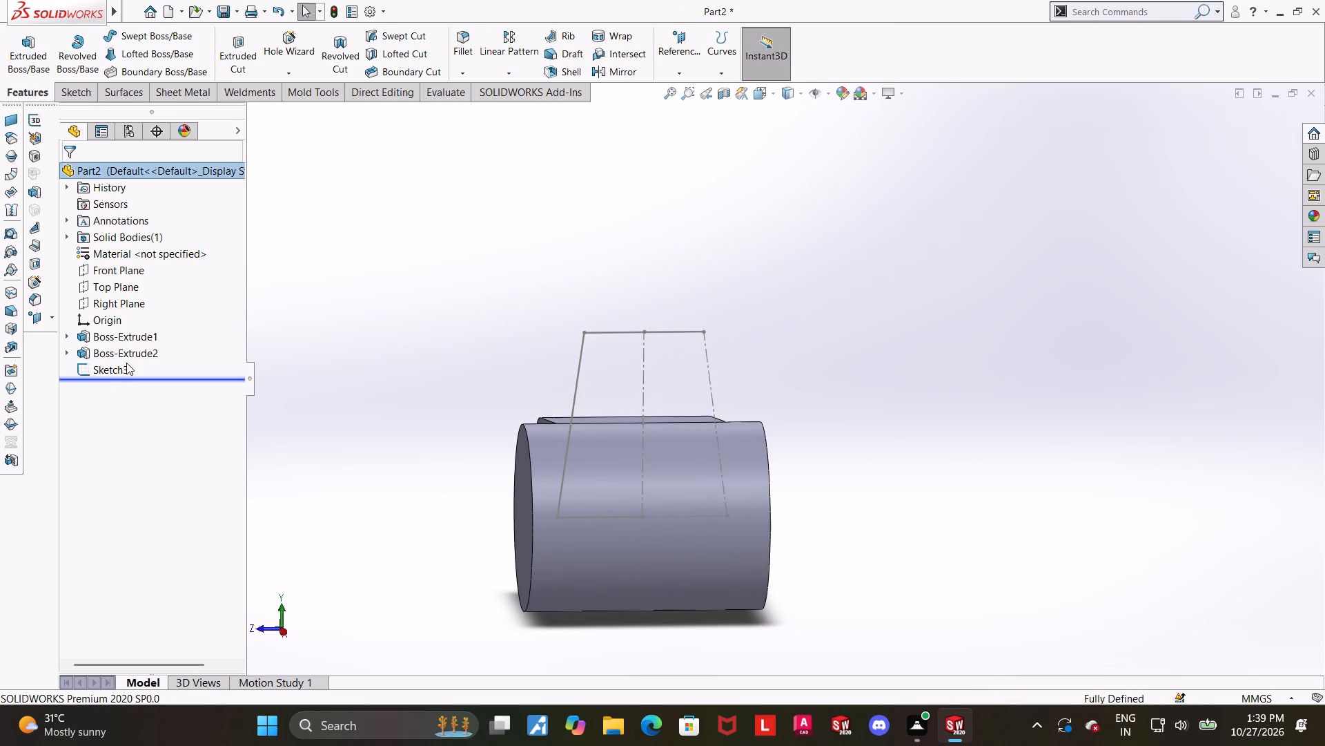
pyautogui.click(125, 367)
pyautogui.click(135, 332)
pyautogui.click(108, 365)
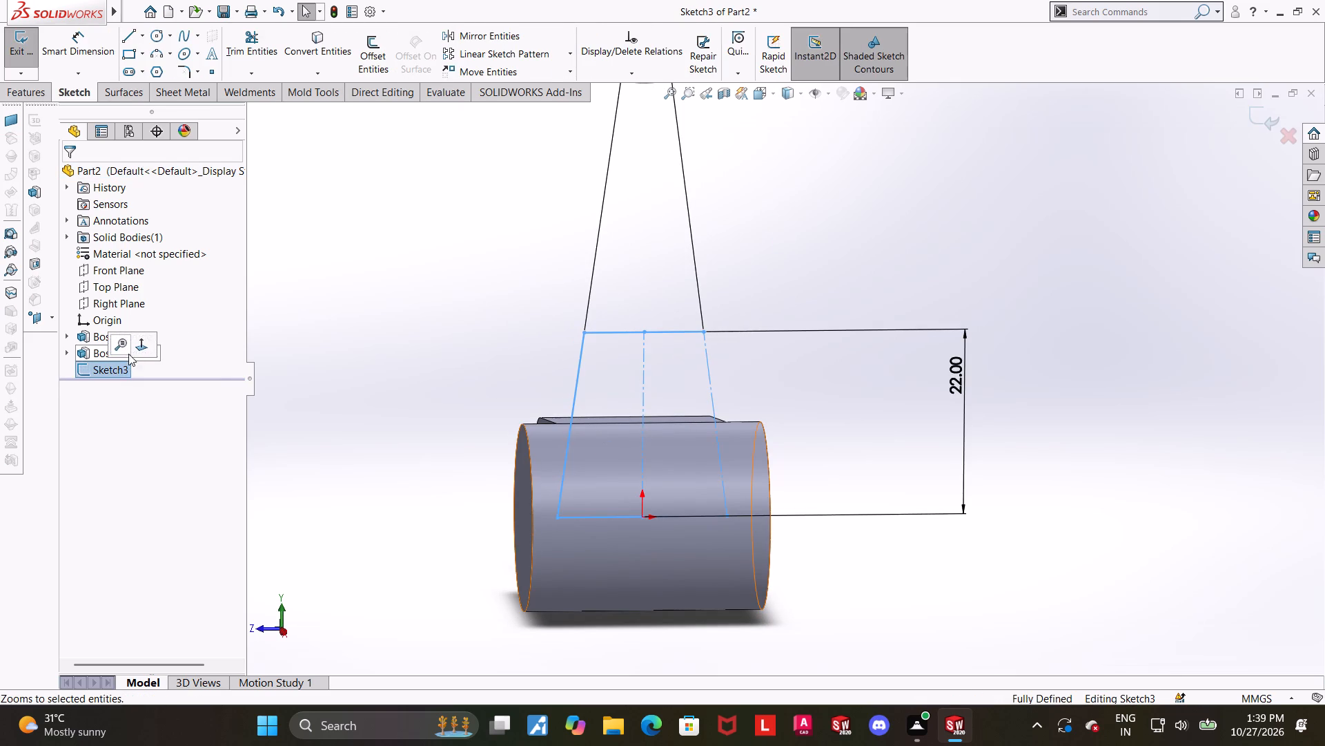
pyautogui.click(134, 347)
pyautogui.click(928, 452)
pyautogui.click(683, 432)
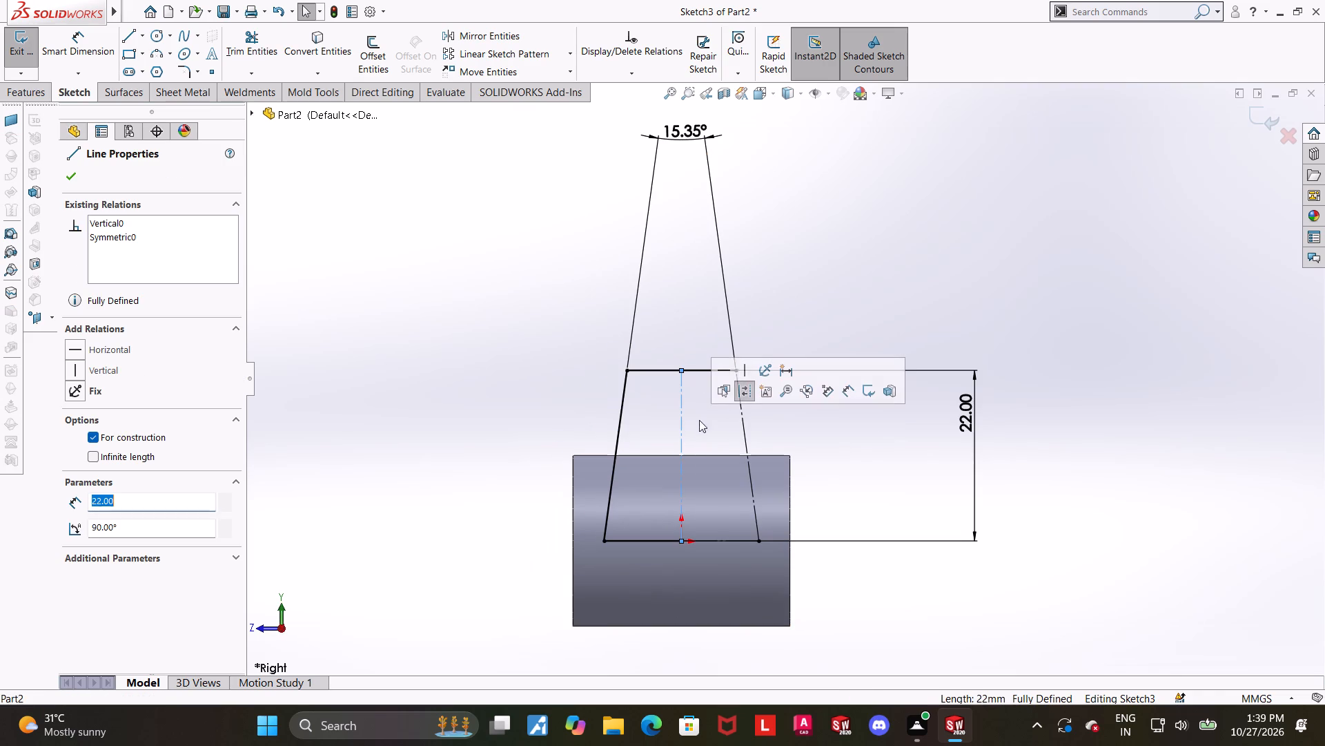
pyautogui.click(736, 371)
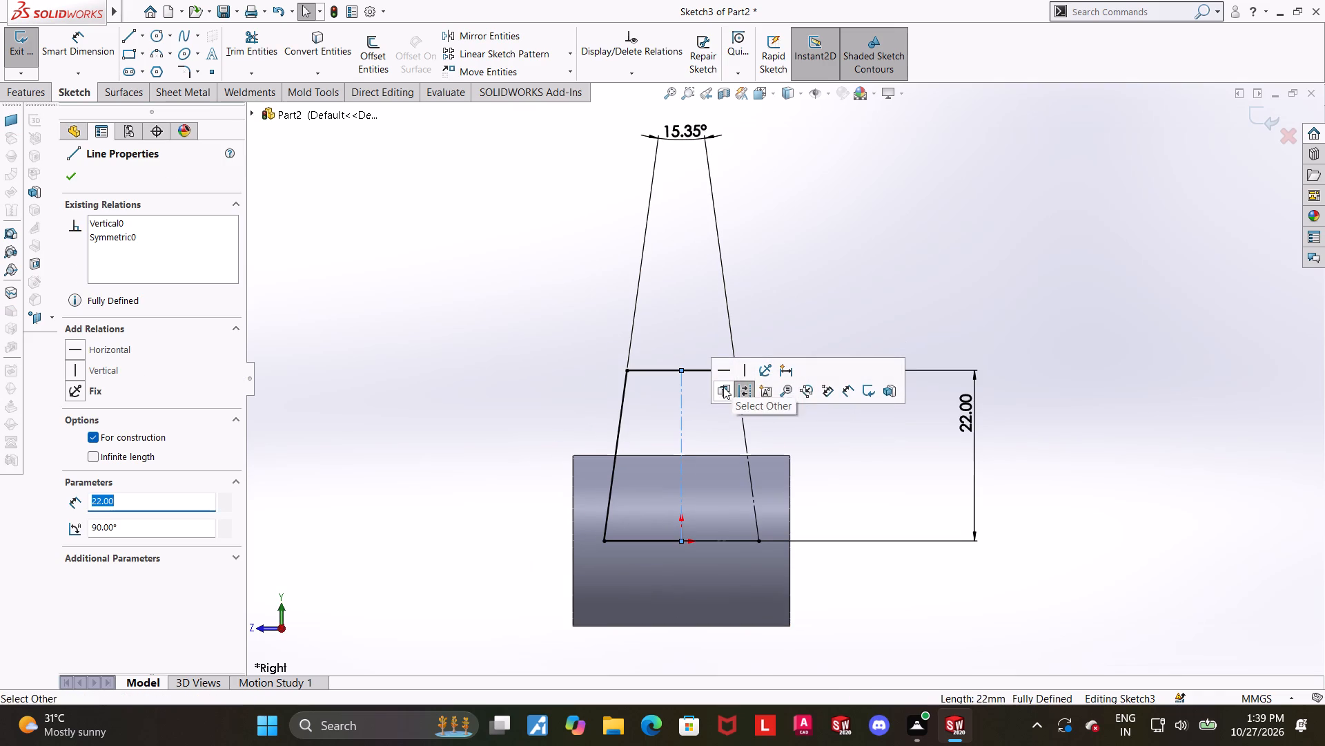
pyautogui.click(749, 375)
pyautogui.click(752, 387)
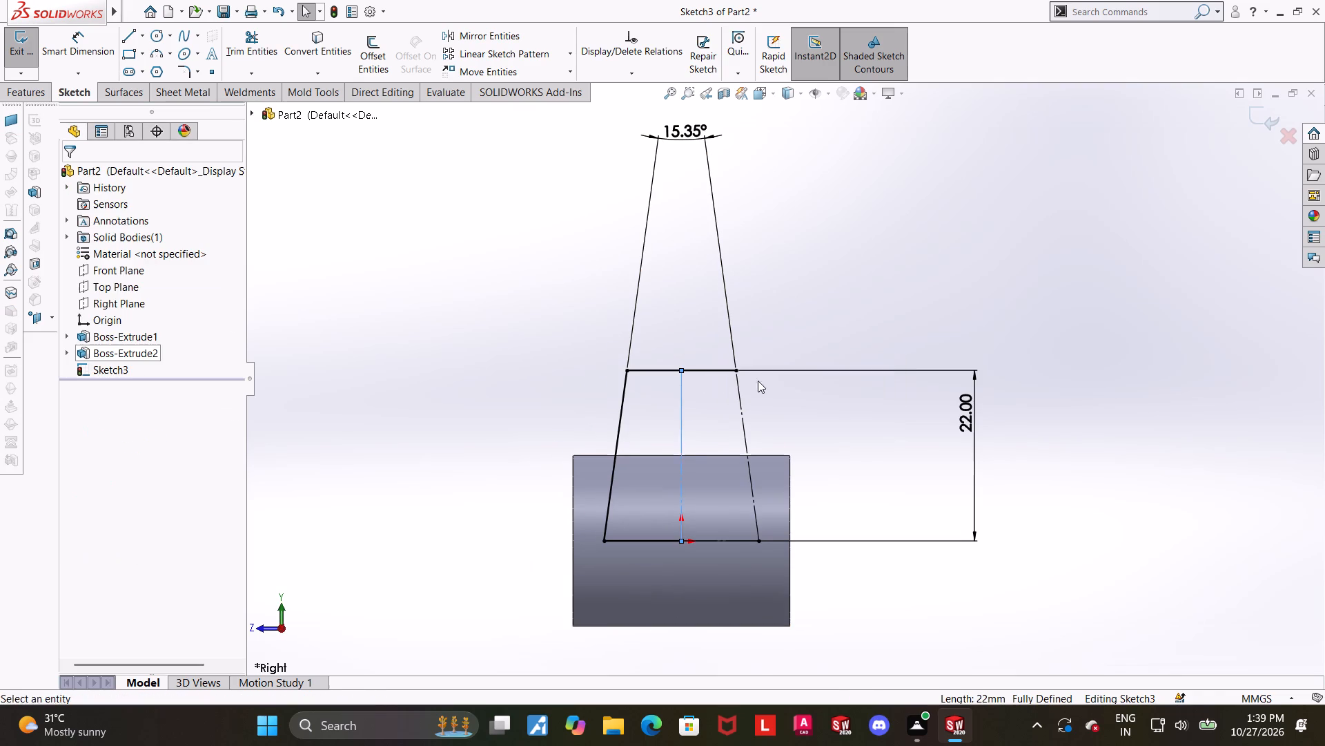
pyautogui.click(881, 312)
# Convert the top line's half on the dash-dotted side of the profile to construction geometry and exit the sketch.
pyautogui.click(705, 372)
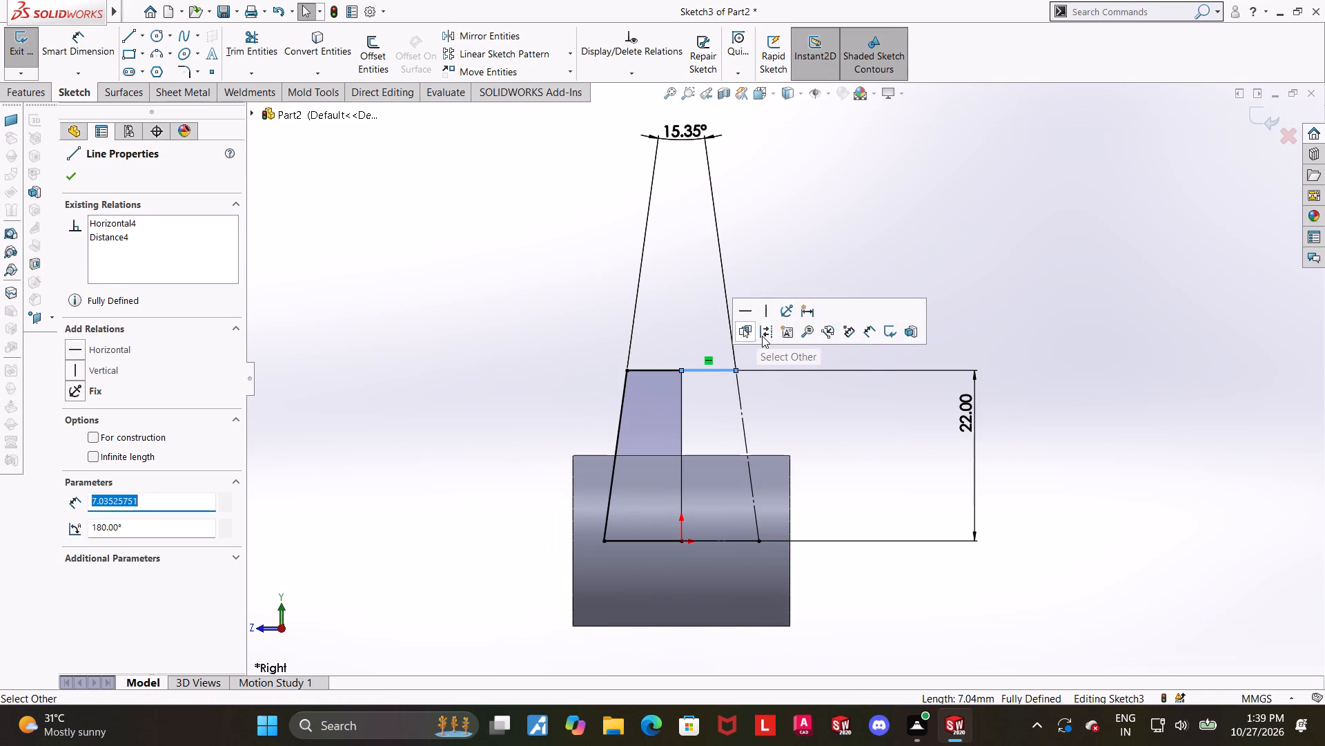
pyautogui.click(763, 336)
pyautogui.click(986, 364)
pyautogui.click(729, 540)
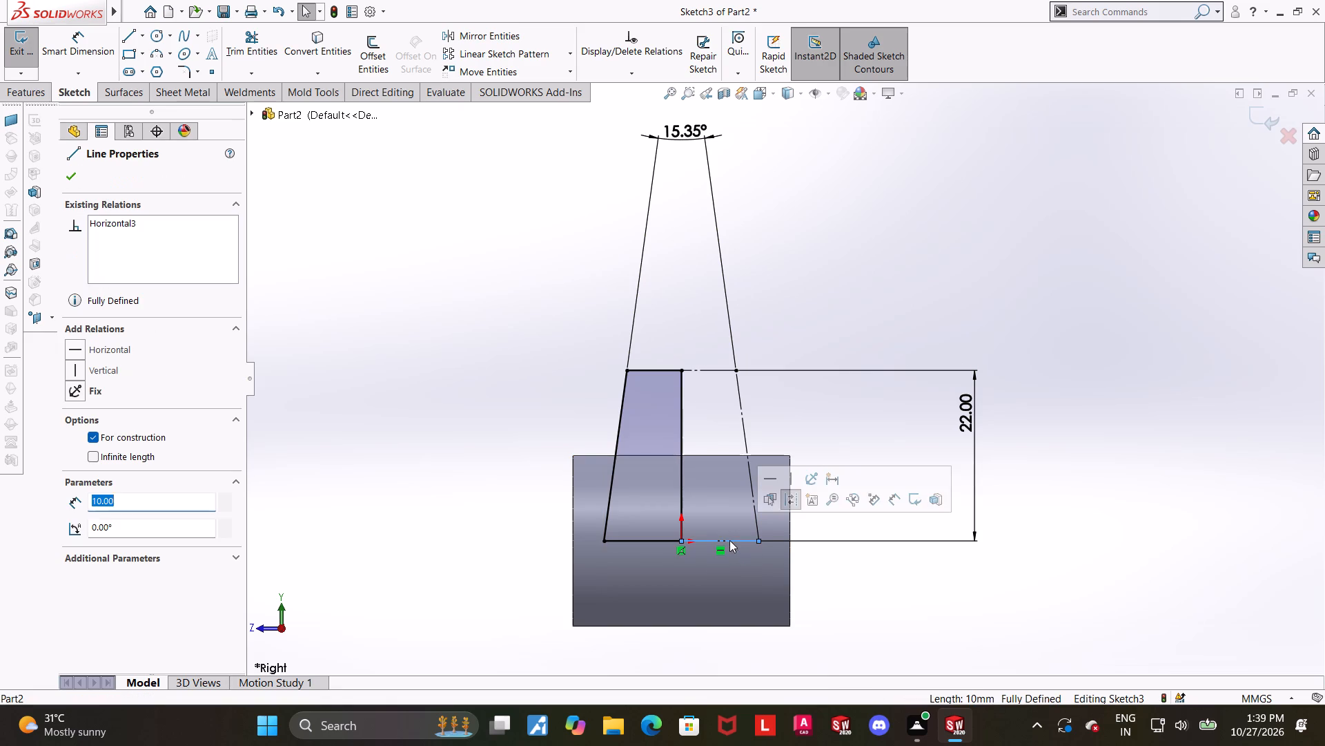
pyautogui.click(915, 583)
pyautogui.moveTo(818, 562); pyautogui.dragTo(820, 564, button='middle')
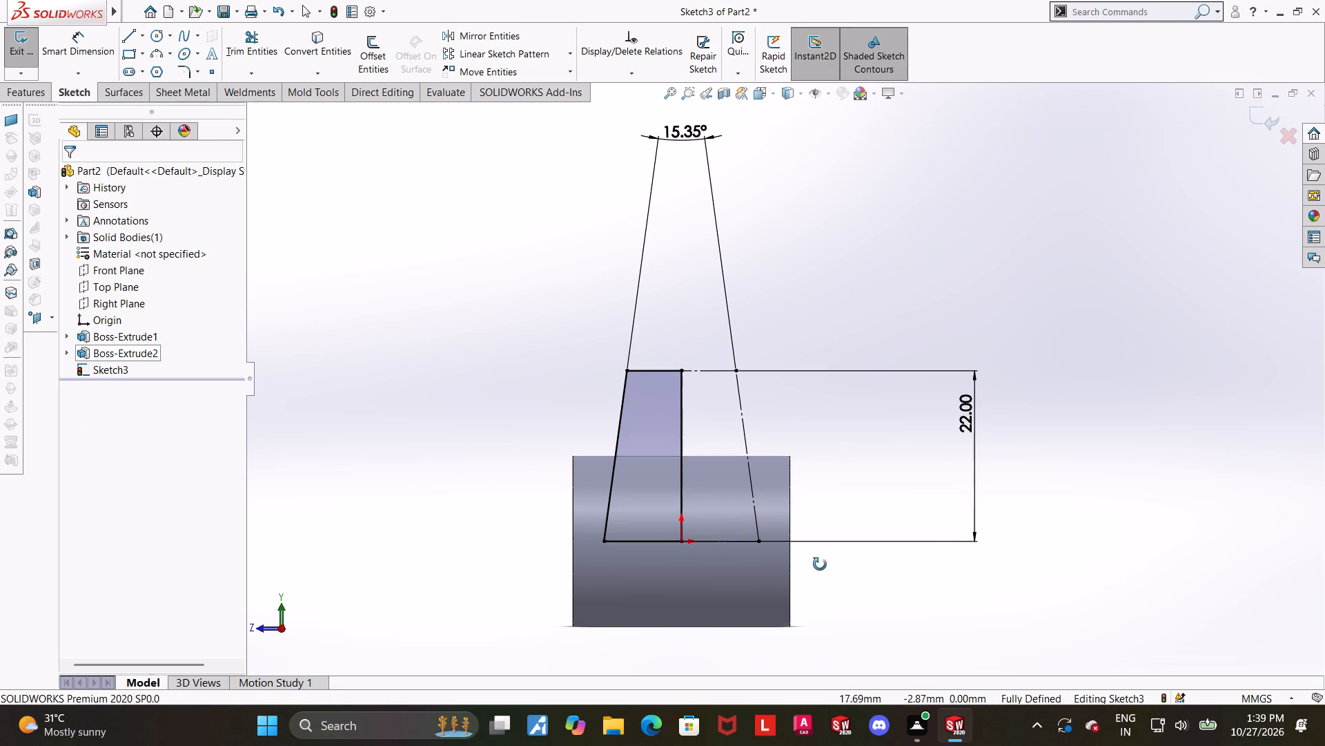
pyautogui.moveTo(820, 564); pyautogui.dragTo(843, 573, button='middle')
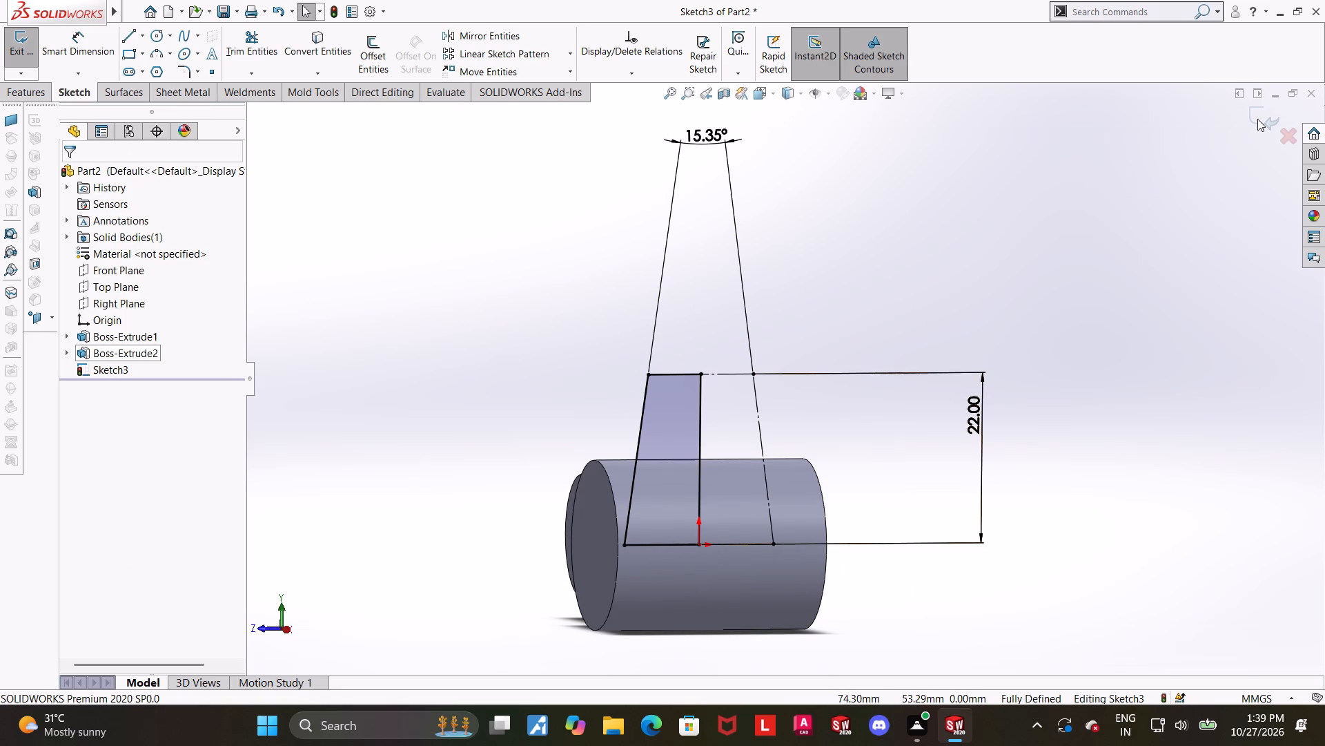
pyautogui.scroll(1, 977, 304)
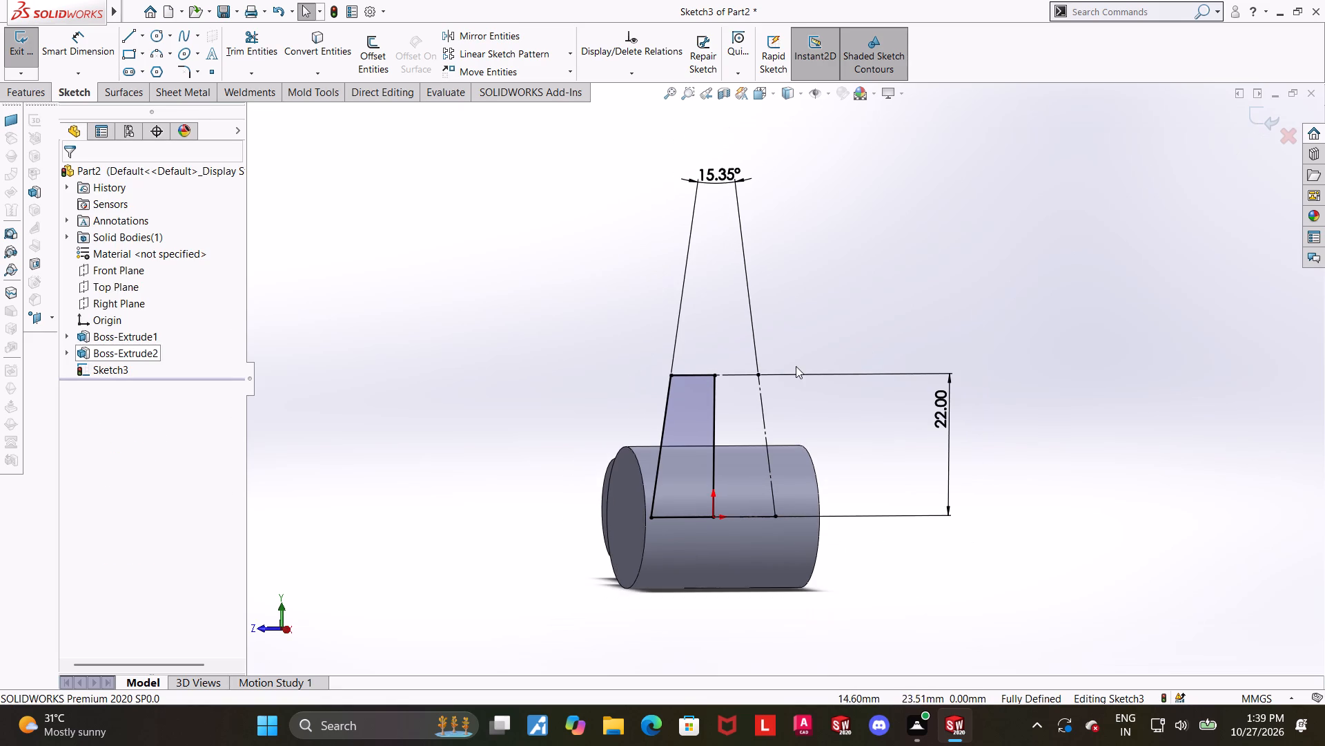
pyautogui.scroll(1, 890, 410)
pyautogui.scroll(-1, 772, 475)
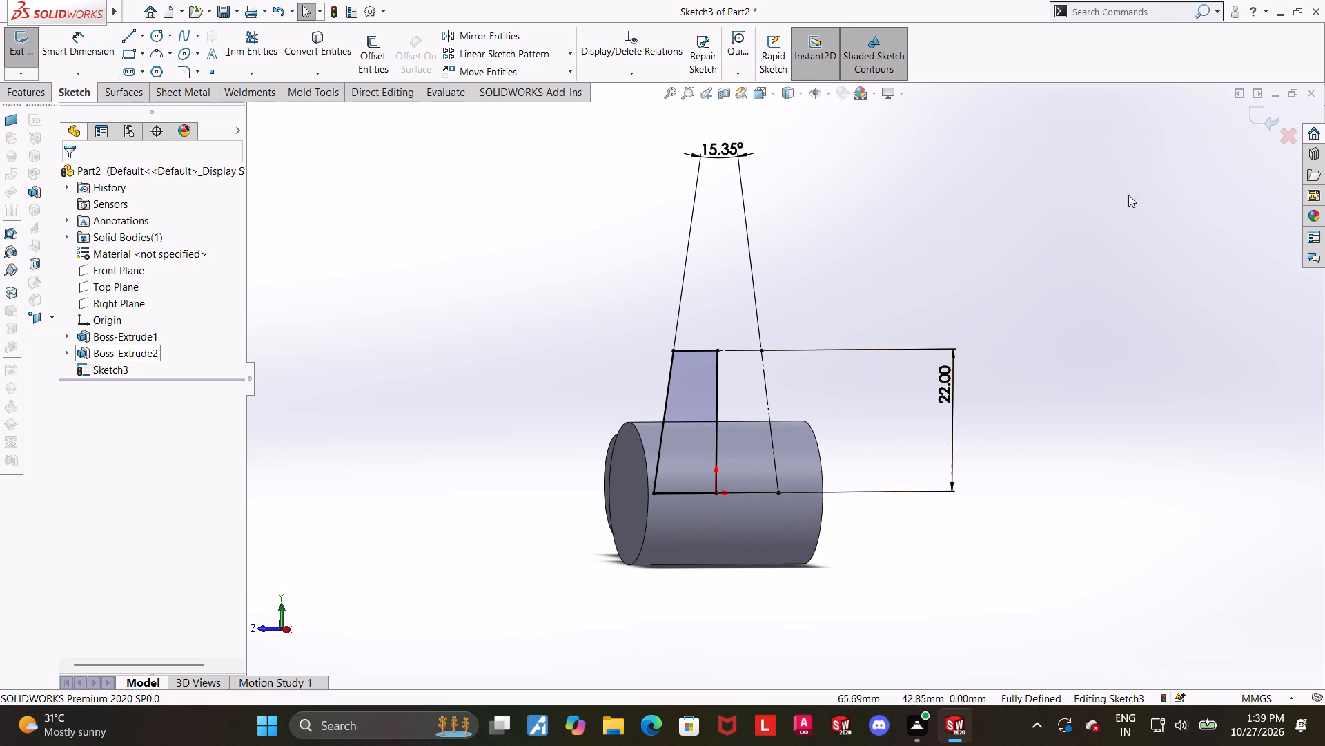
pyautogui.click(1274, 108)
# Revolve the half-trapezoid profile 360 degrees about its vertical line, merging the result with the body.
pyautogui.moveTo(787, 429); pyautogui.dragTo(813, 421, button='middle')
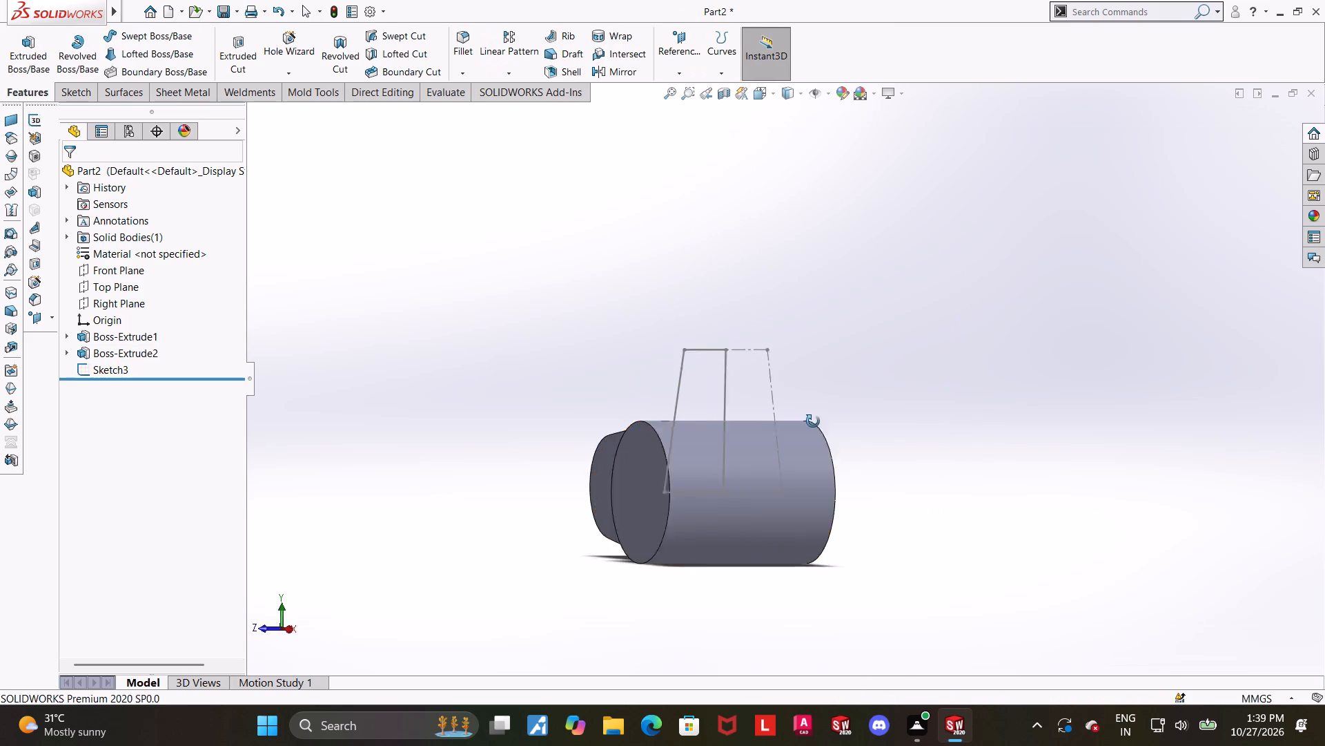
pyautogui.moveTo(813, 421); pyautogui.dragTo(843, 430, button='middle')
pyautogui.scroll(-1, 843, 430)
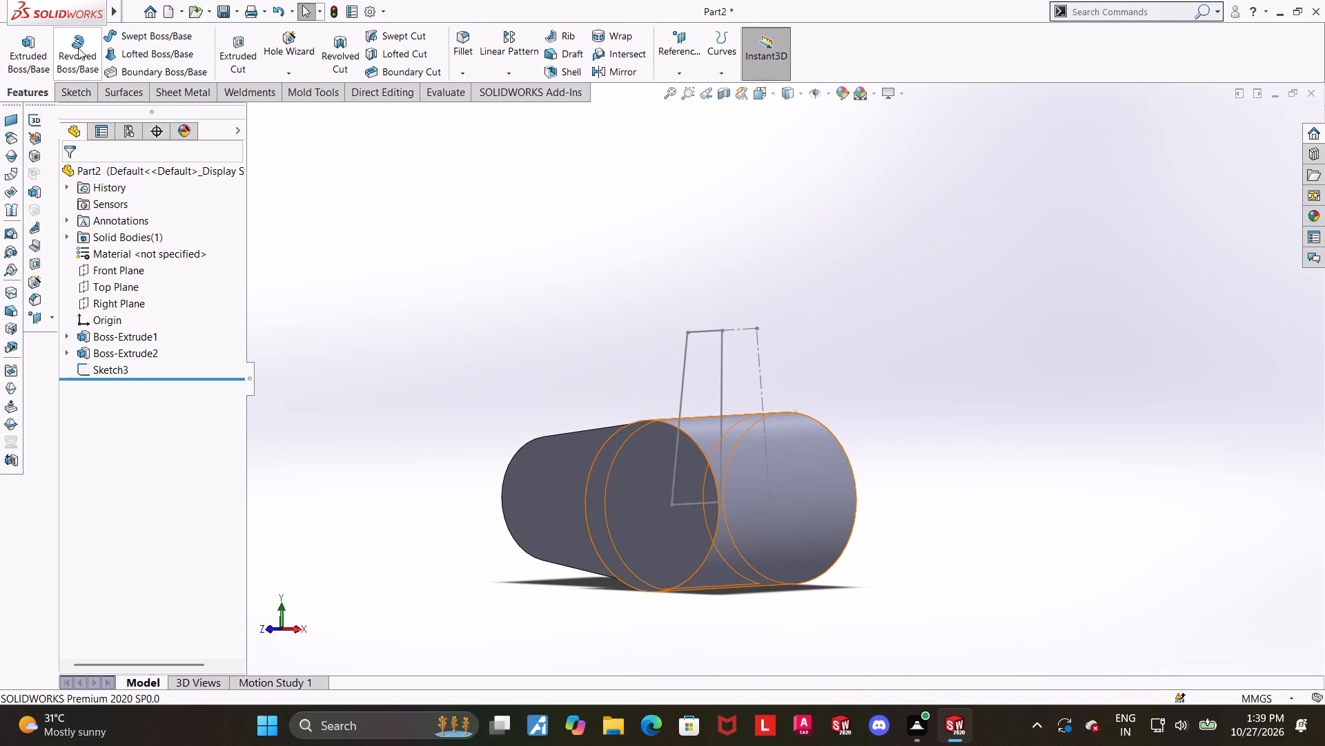
pyautogui.click(78, 48)
pyautogui.click(720, 377)
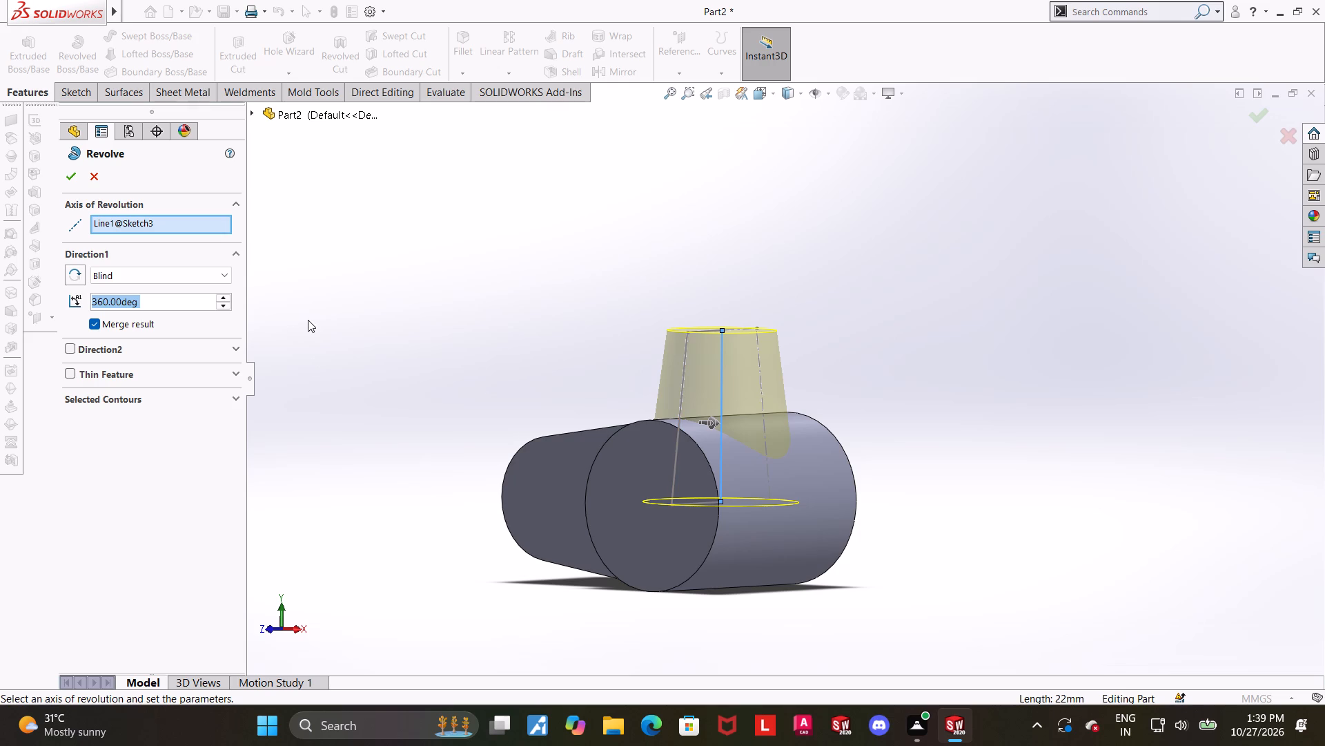
pyautogui.moveTo(309, 321); pyautogui.dragTo(341, 382, button='middle')
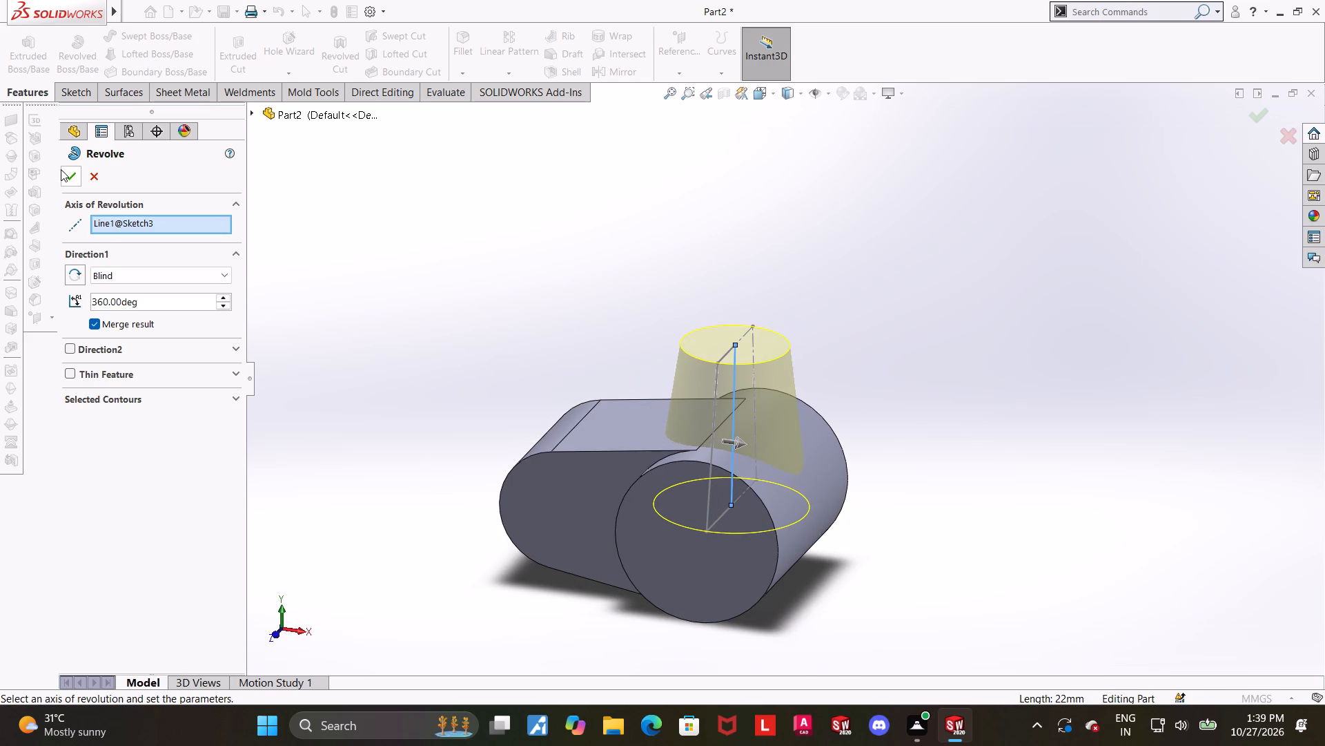
pyautogui.click(64, 171)
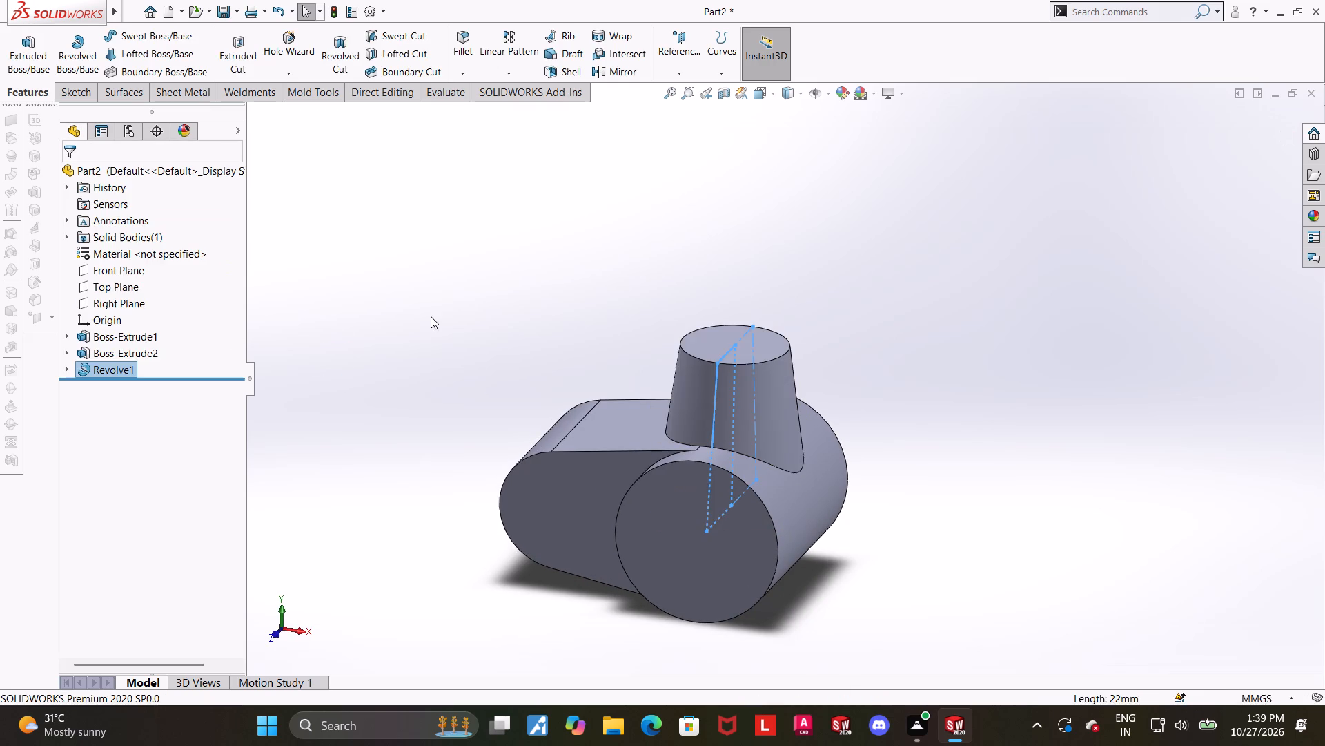
pyautogui.click(432, 316)
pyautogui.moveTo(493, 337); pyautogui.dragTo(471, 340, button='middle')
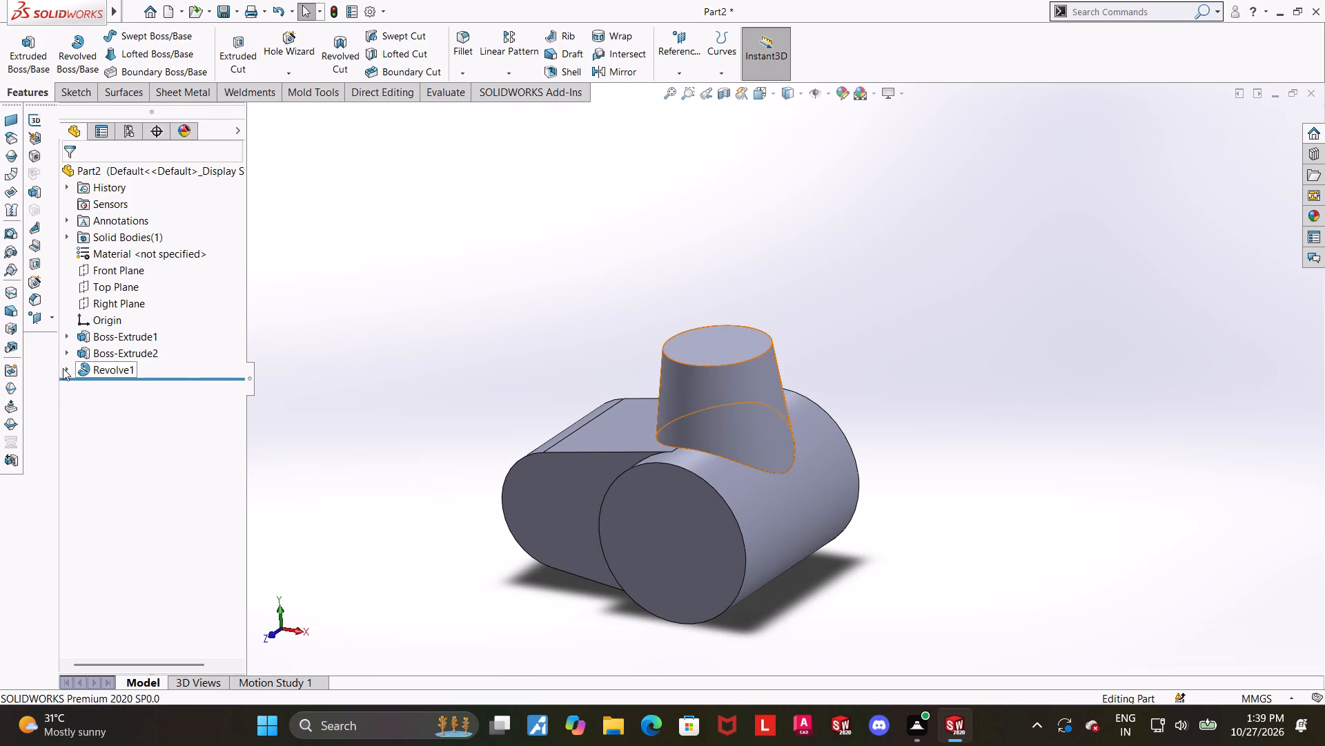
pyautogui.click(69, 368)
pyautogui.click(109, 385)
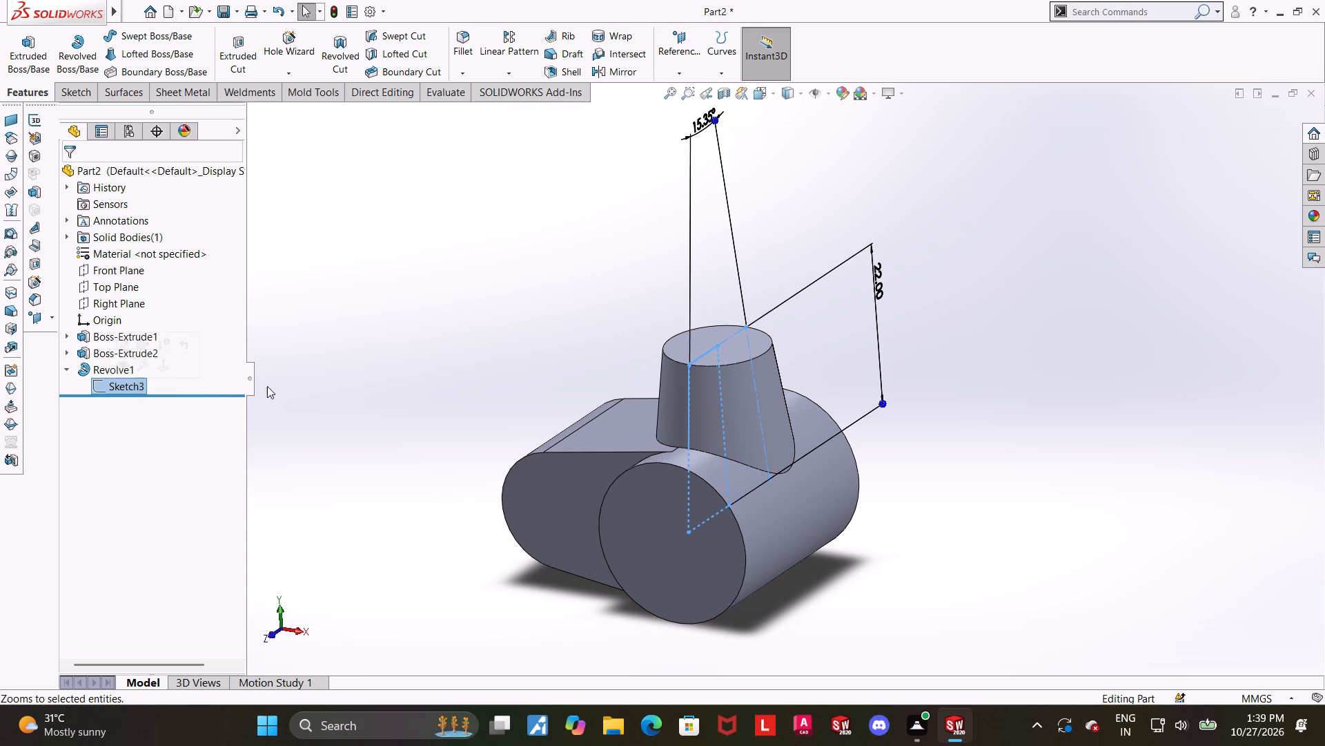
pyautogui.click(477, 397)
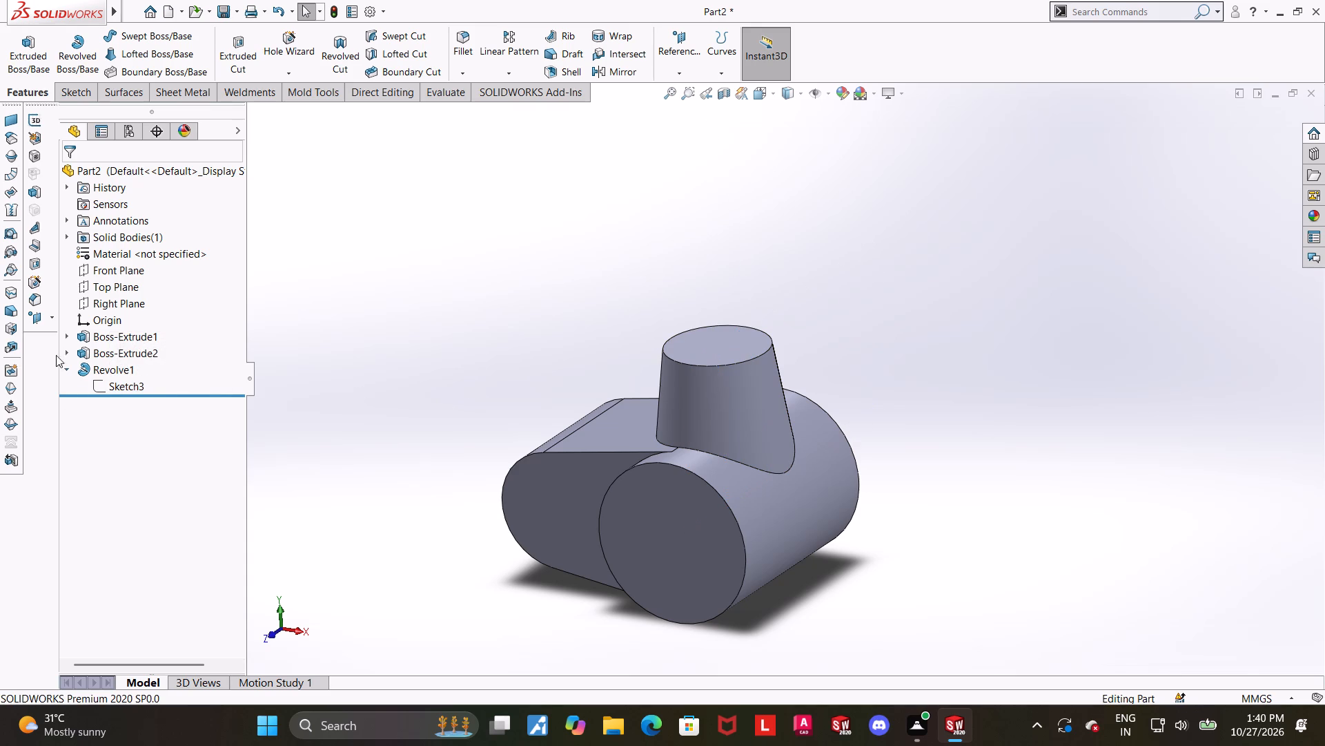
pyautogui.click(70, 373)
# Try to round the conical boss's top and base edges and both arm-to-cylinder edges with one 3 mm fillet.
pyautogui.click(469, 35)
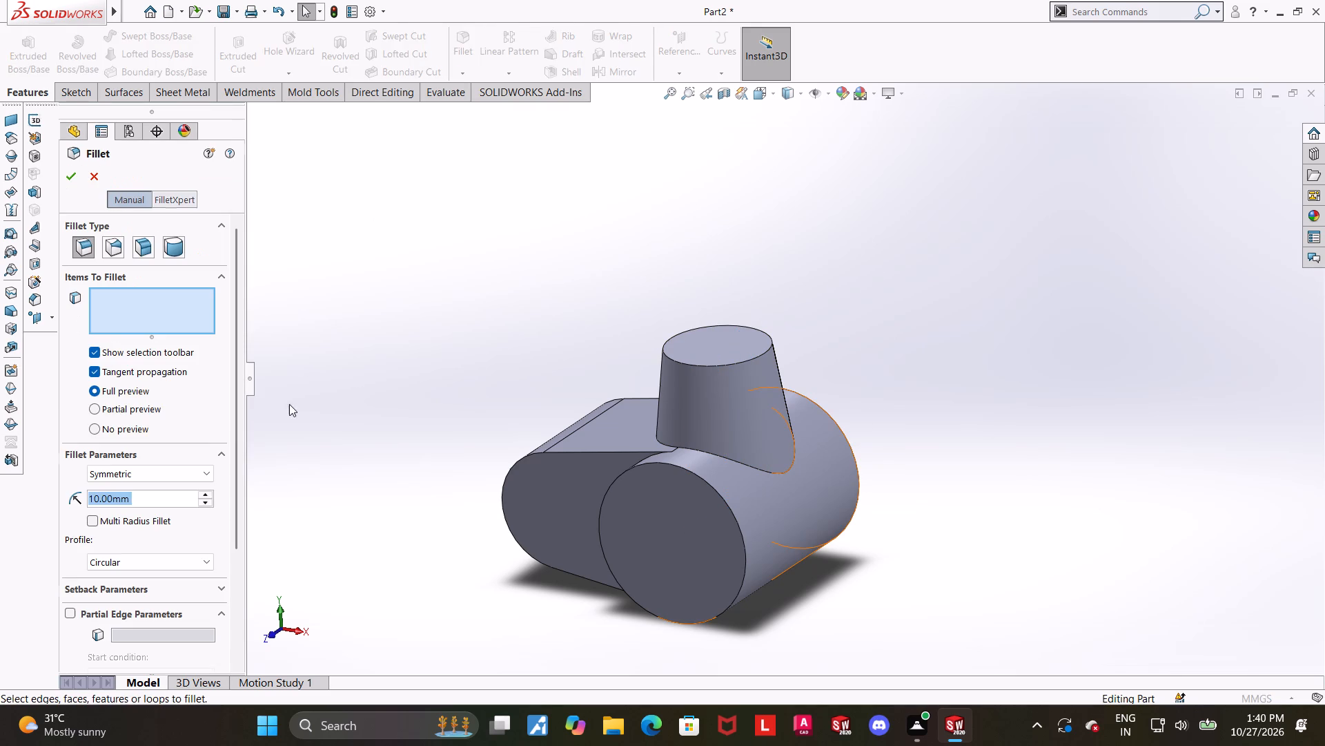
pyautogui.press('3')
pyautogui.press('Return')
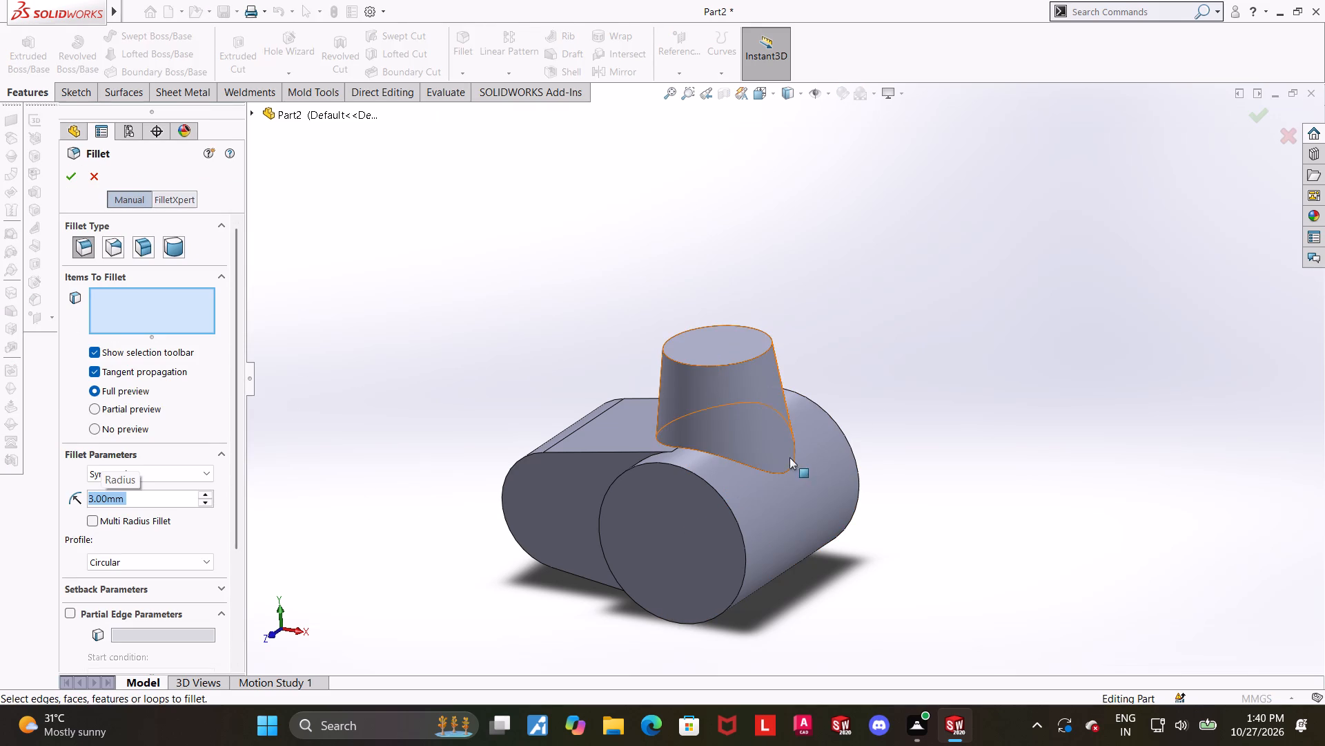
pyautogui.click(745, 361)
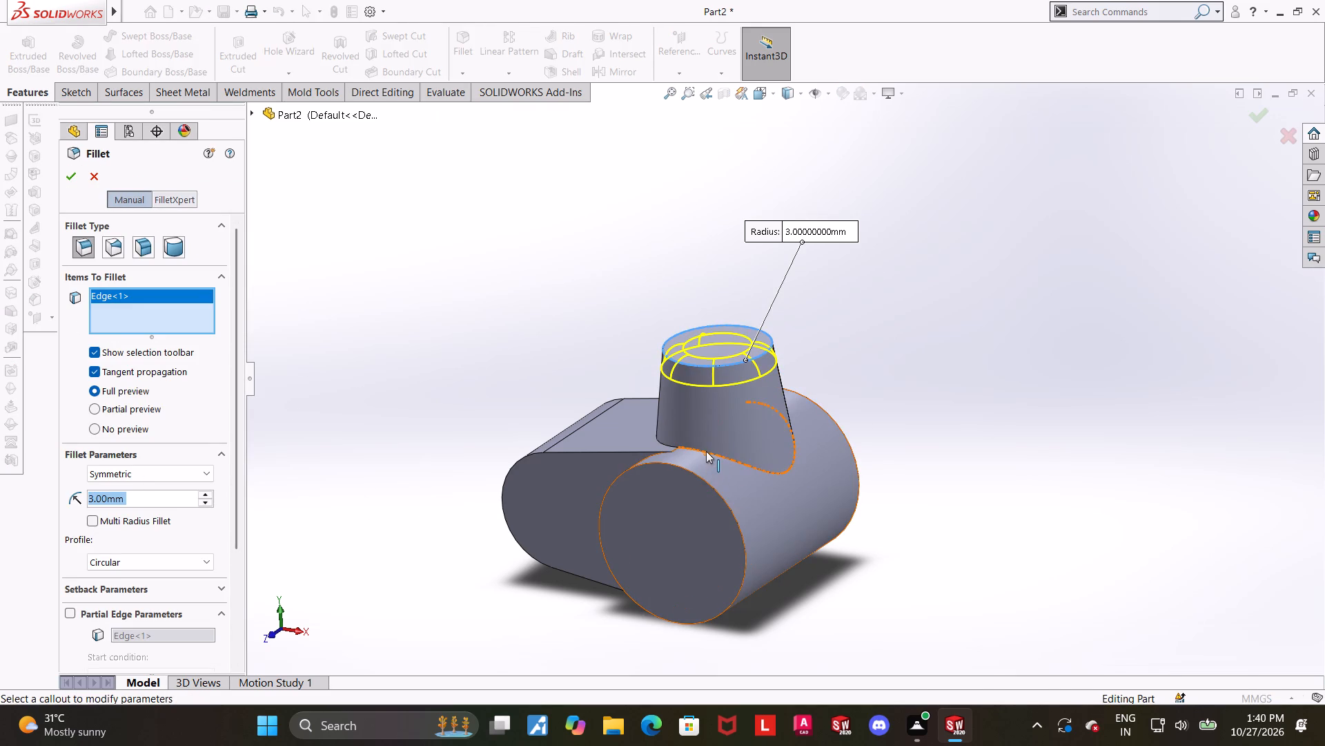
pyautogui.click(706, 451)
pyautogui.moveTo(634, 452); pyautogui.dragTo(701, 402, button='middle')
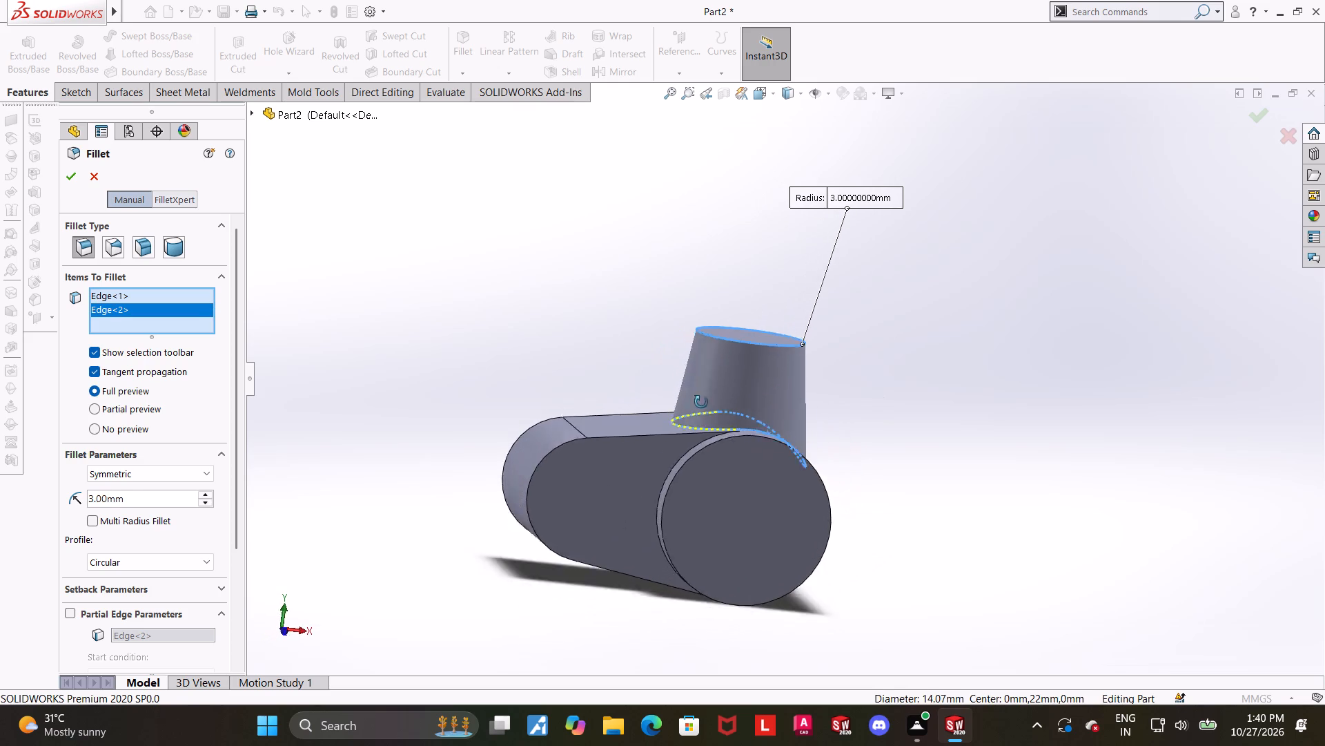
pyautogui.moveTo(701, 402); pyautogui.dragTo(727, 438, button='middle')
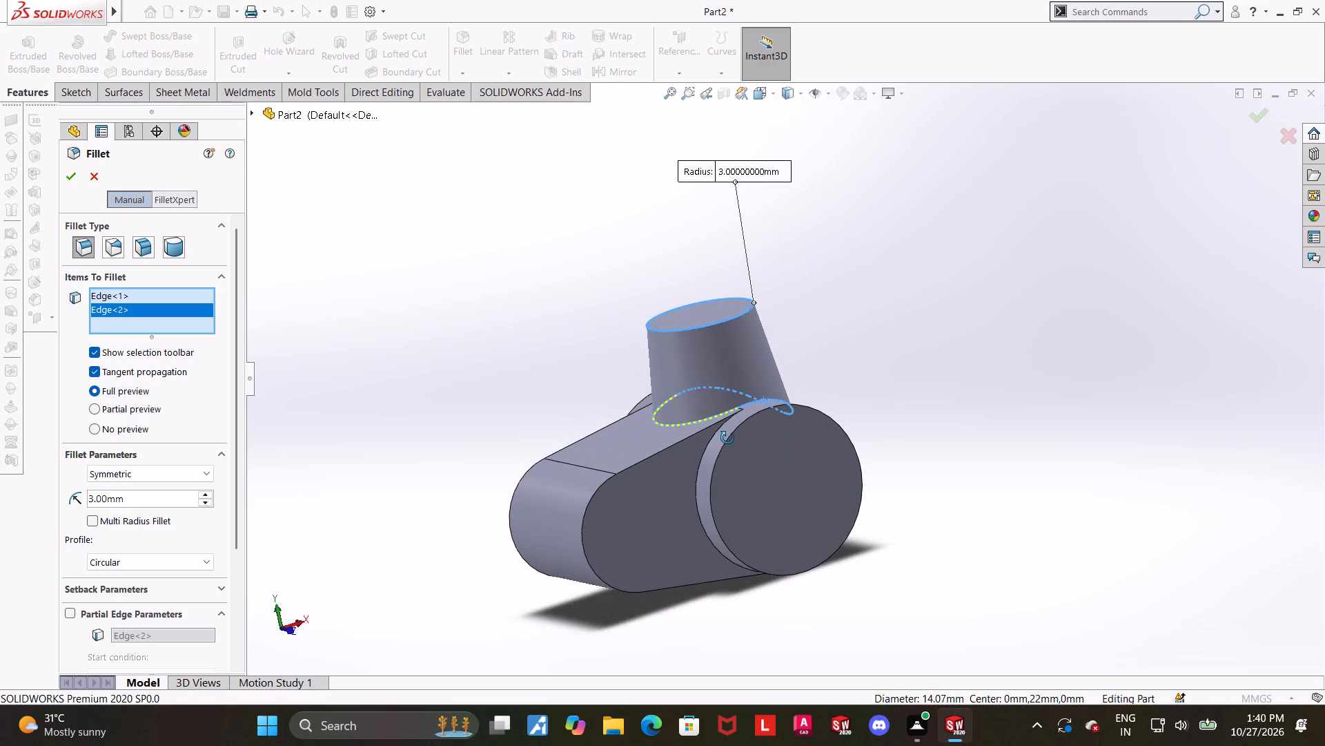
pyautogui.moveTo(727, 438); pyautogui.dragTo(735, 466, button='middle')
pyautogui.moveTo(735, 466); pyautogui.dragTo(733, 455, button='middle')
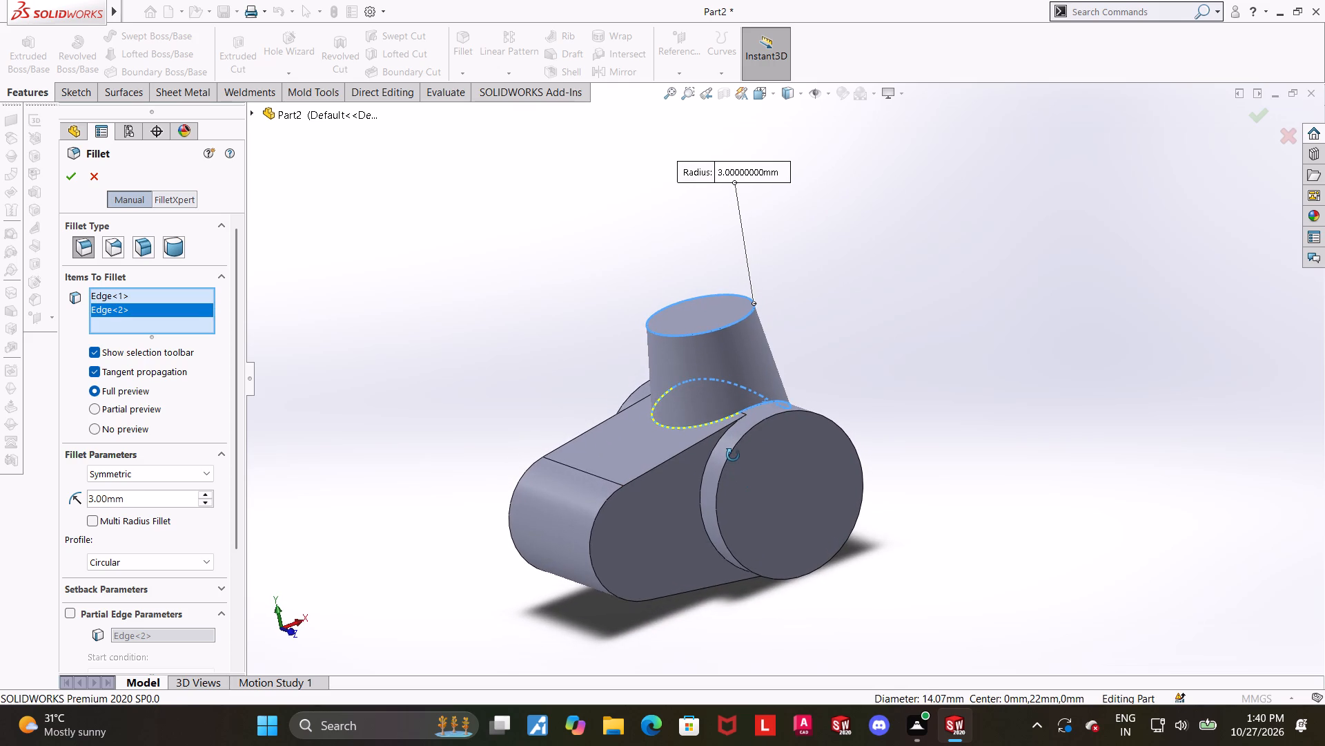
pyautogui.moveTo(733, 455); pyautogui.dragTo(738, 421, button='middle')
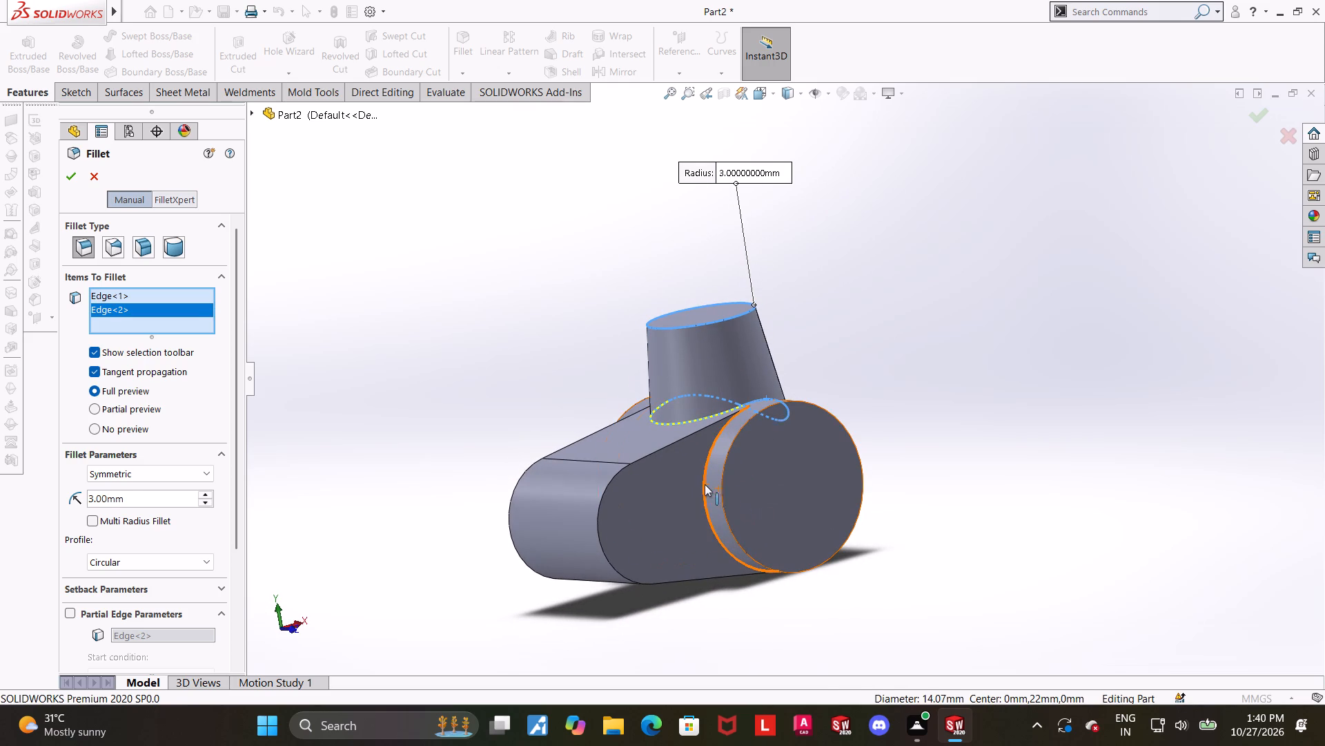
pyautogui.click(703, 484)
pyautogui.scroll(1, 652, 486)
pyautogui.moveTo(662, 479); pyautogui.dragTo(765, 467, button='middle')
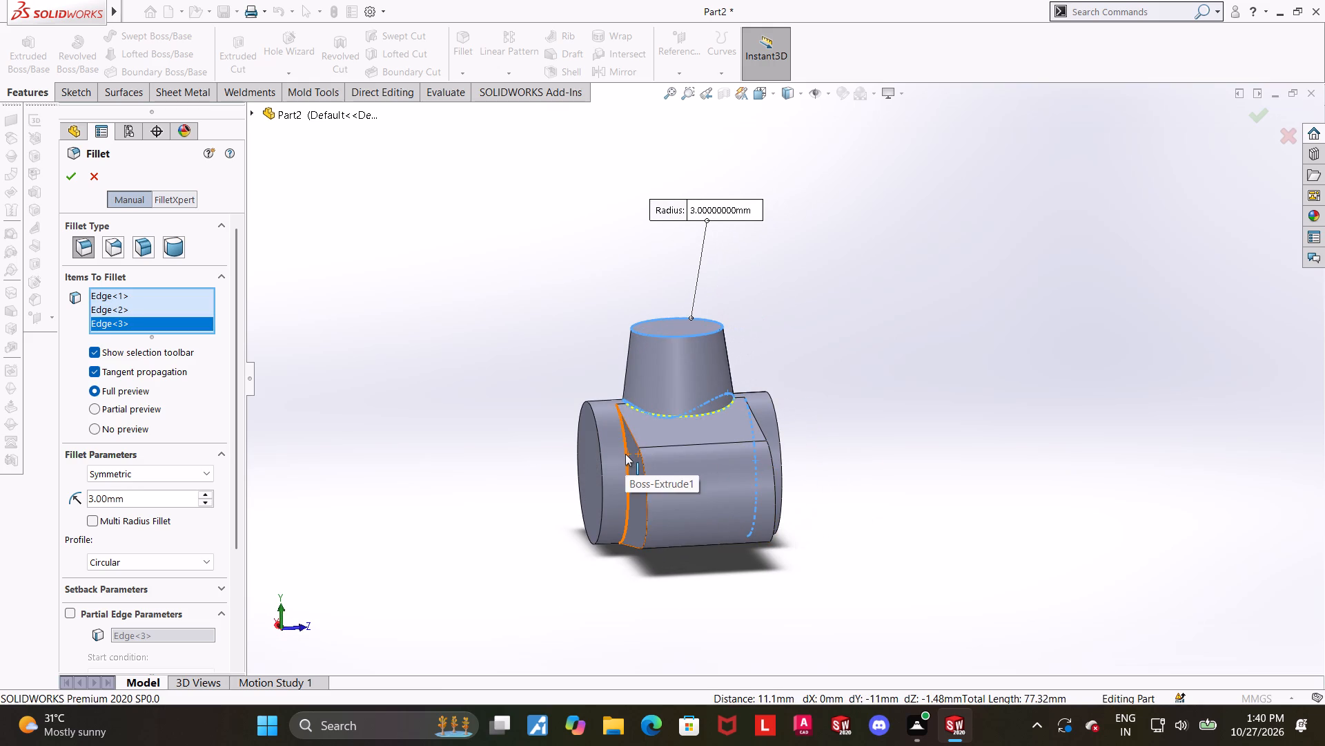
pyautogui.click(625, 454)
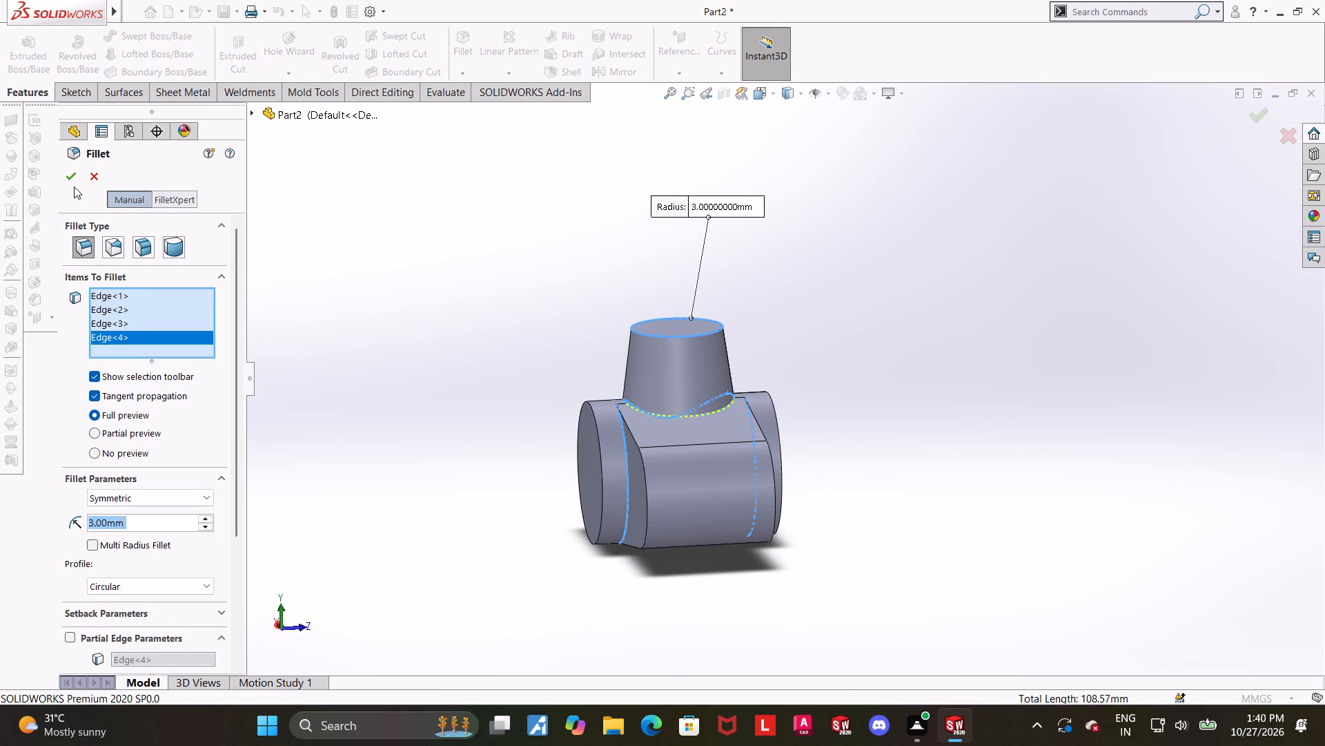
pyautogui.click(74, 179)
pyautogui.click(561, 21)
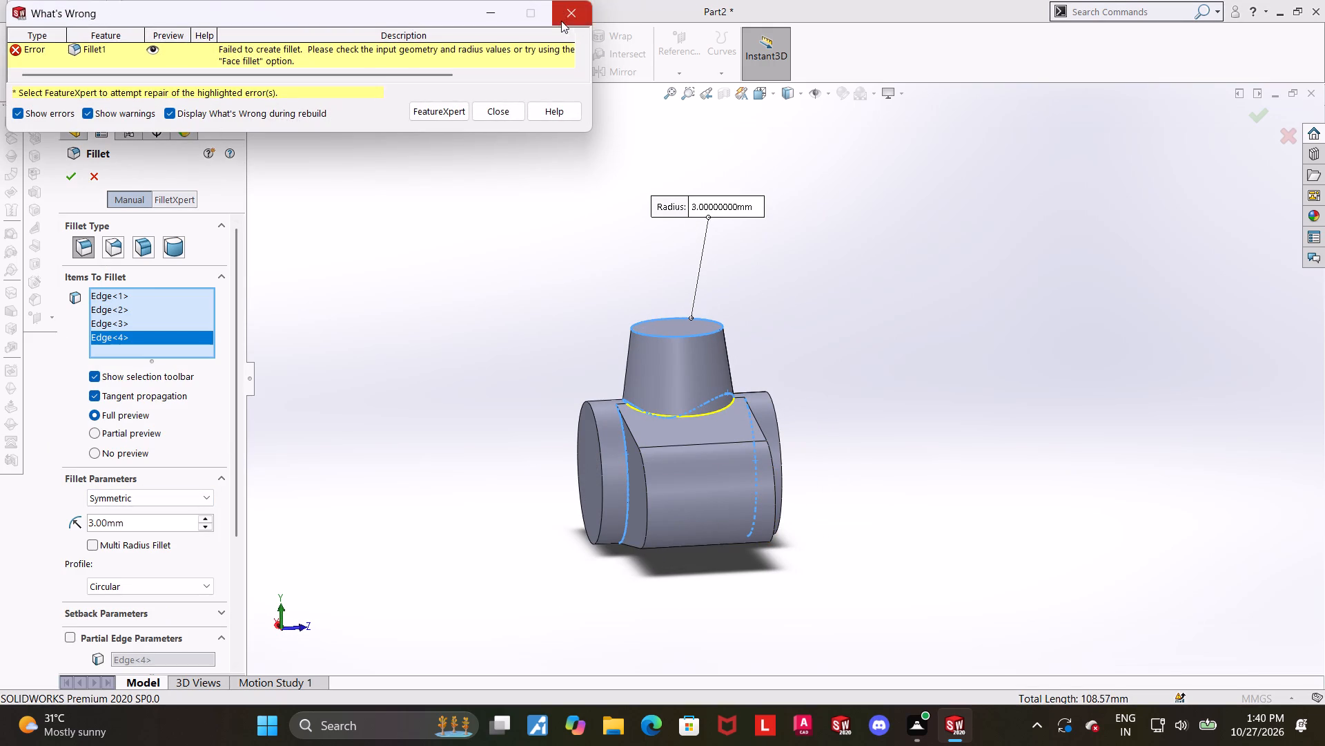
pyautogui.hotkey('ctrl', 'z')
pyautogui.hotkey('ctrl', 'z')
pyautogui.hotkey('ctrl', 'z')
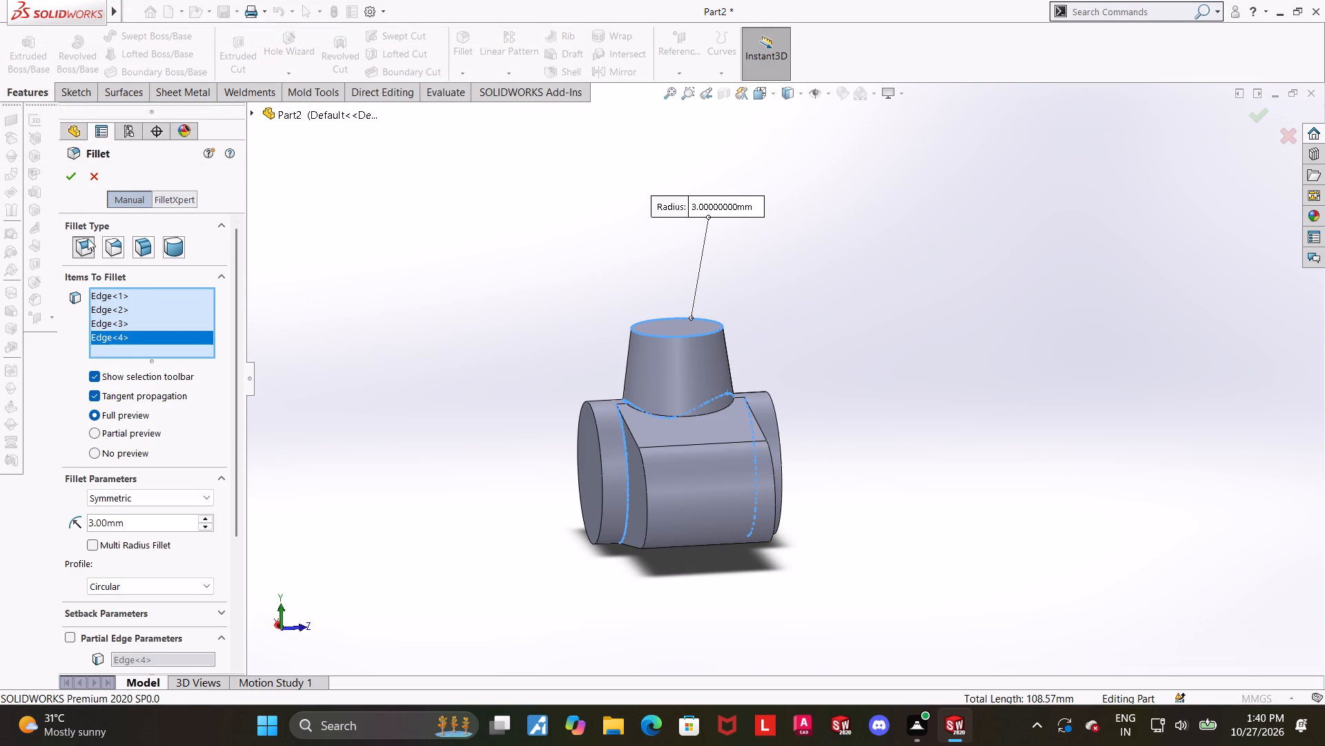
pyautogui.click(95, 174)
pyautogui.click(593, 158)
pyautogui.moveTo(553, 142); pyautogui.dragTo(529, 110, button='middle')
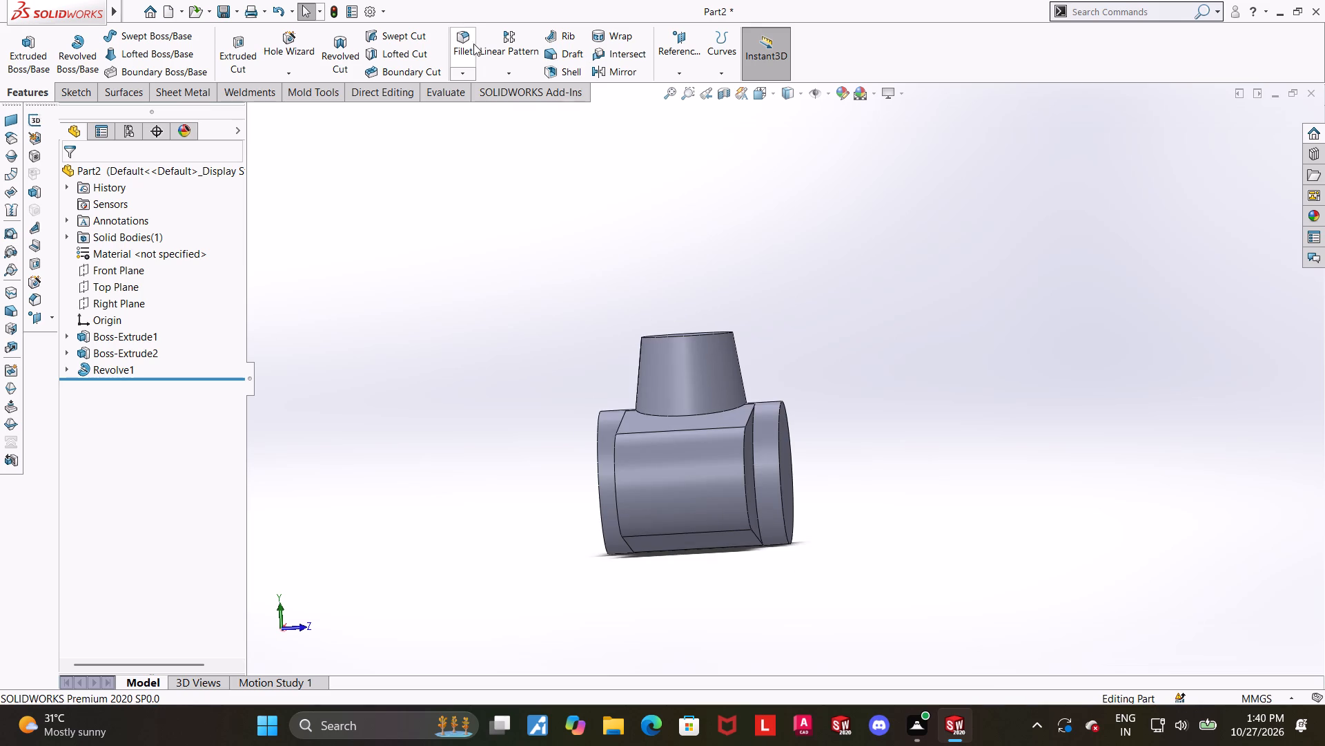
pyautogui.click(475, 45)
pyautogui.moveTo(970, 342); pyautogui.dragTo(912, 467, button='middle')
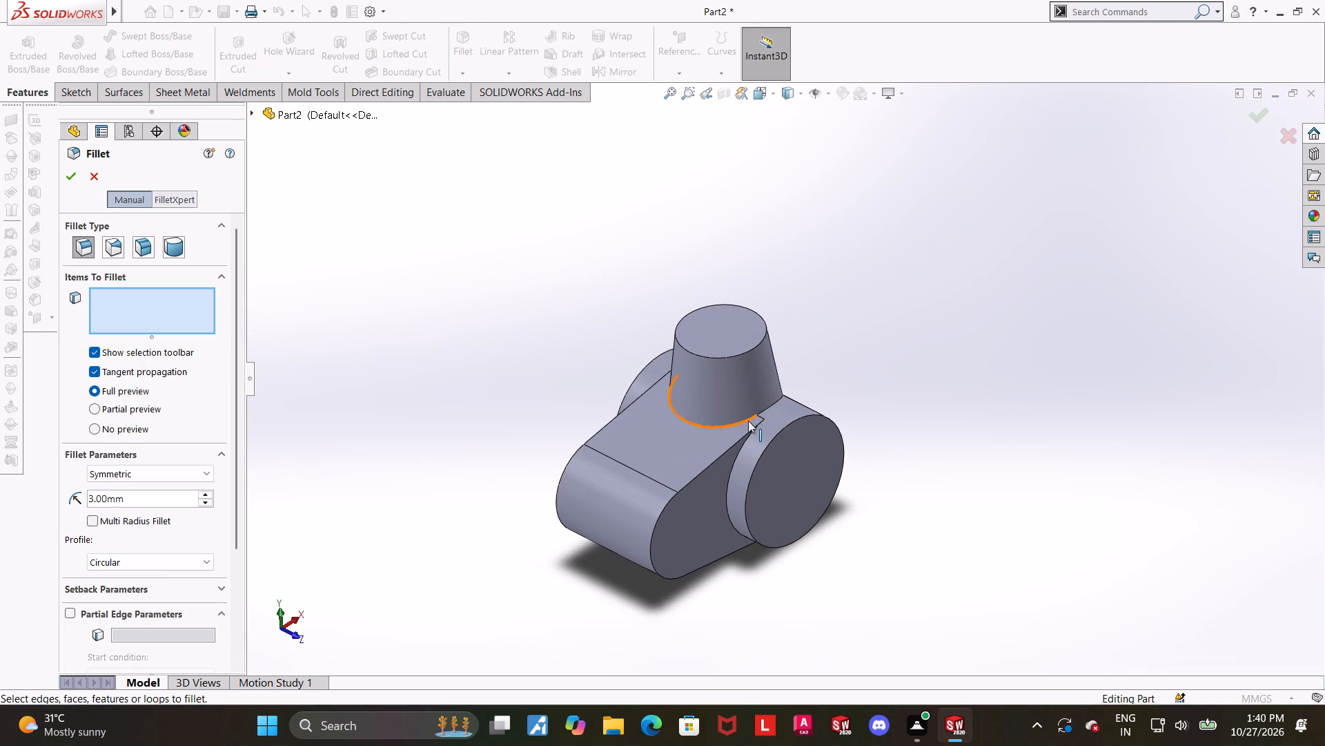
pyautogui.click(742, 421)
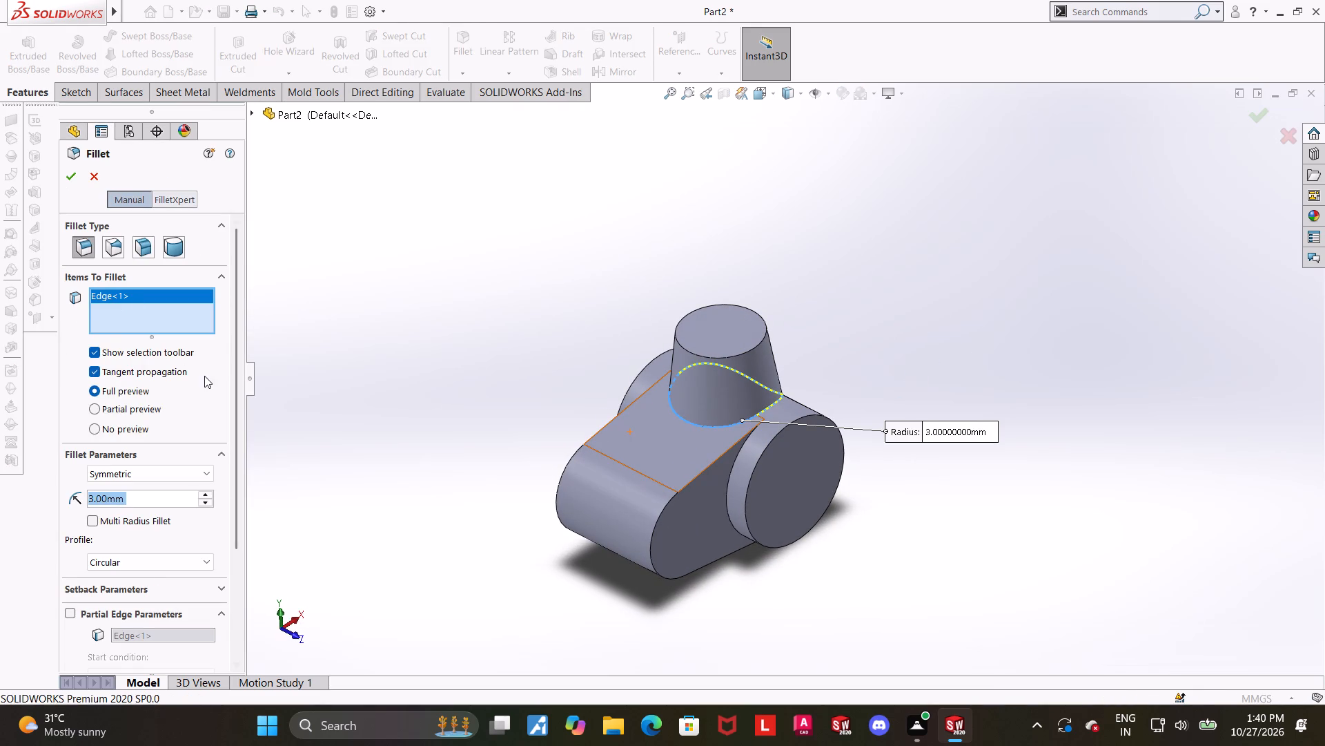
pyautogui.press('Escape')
# Fillet both arm-to-cylinder junction edges and the conical boss's top edge with a 3 mm radius.
pyautogui.scroll(1, 369, 379)
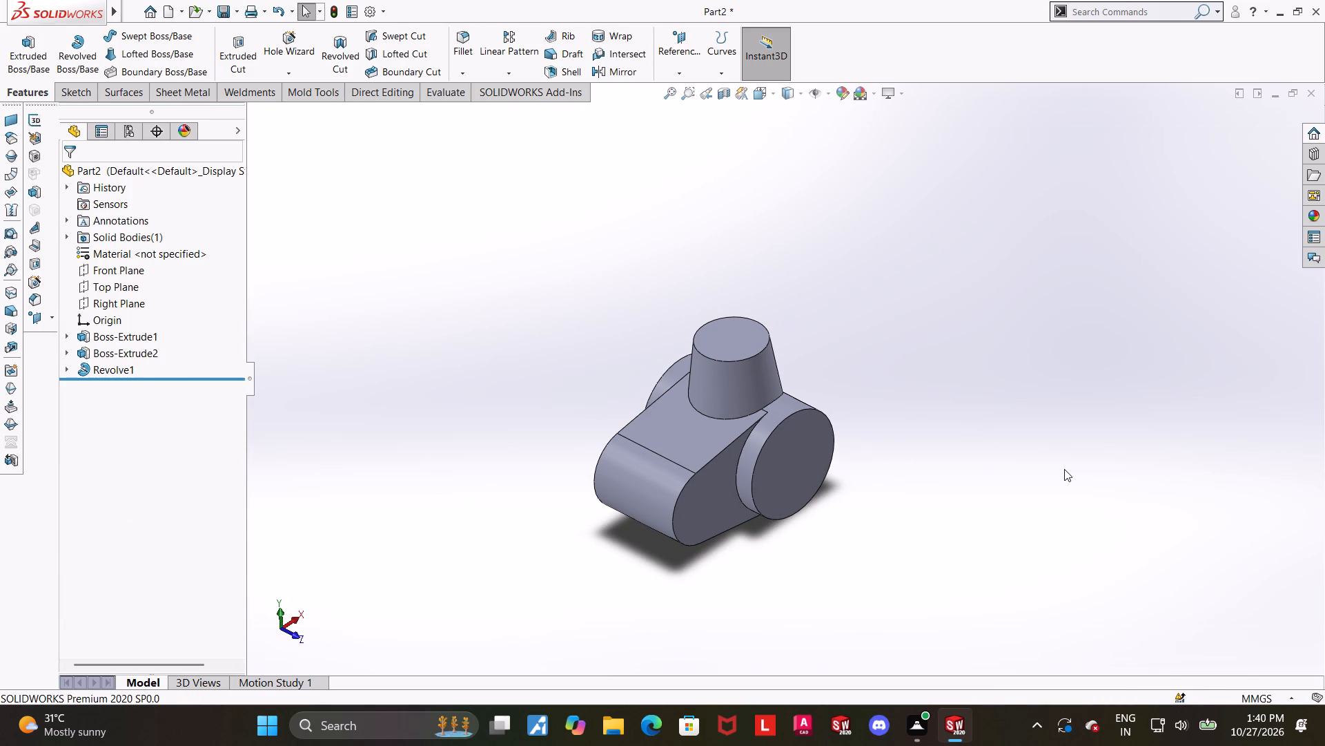
pyautogui.scroll(-1, 1064, 469)
pyautogui.scroll(1, 1060, 468)
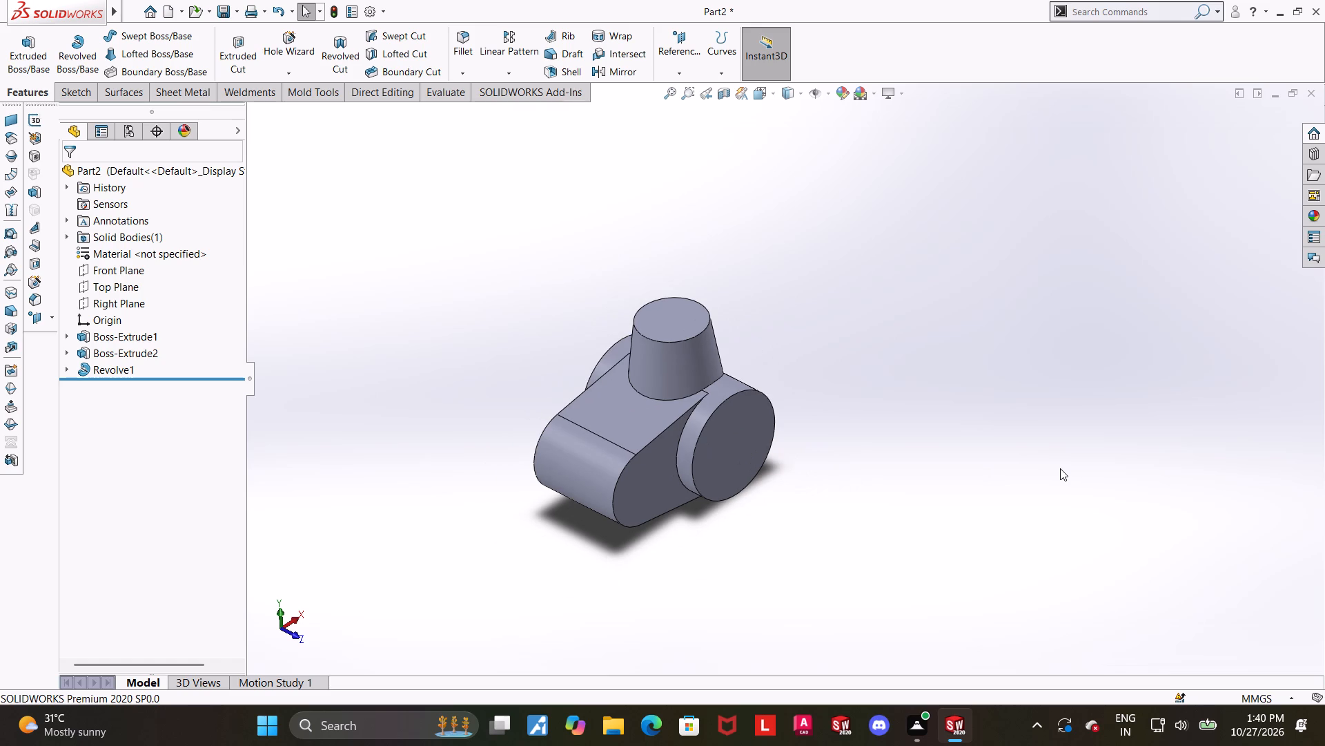
pyautogui.moveTo(885, 546); pyautogui.dragTo(895, 522, button='middle')
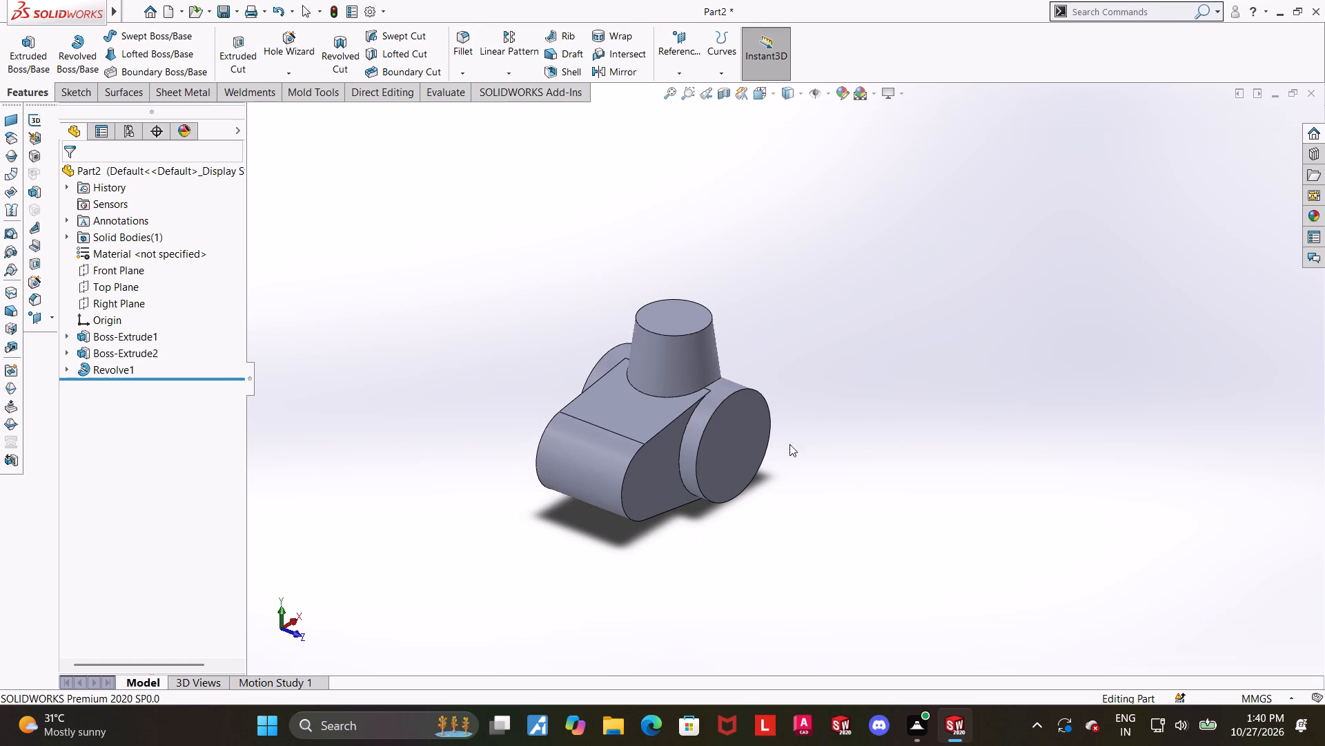
pyautogui.click(472, 59)
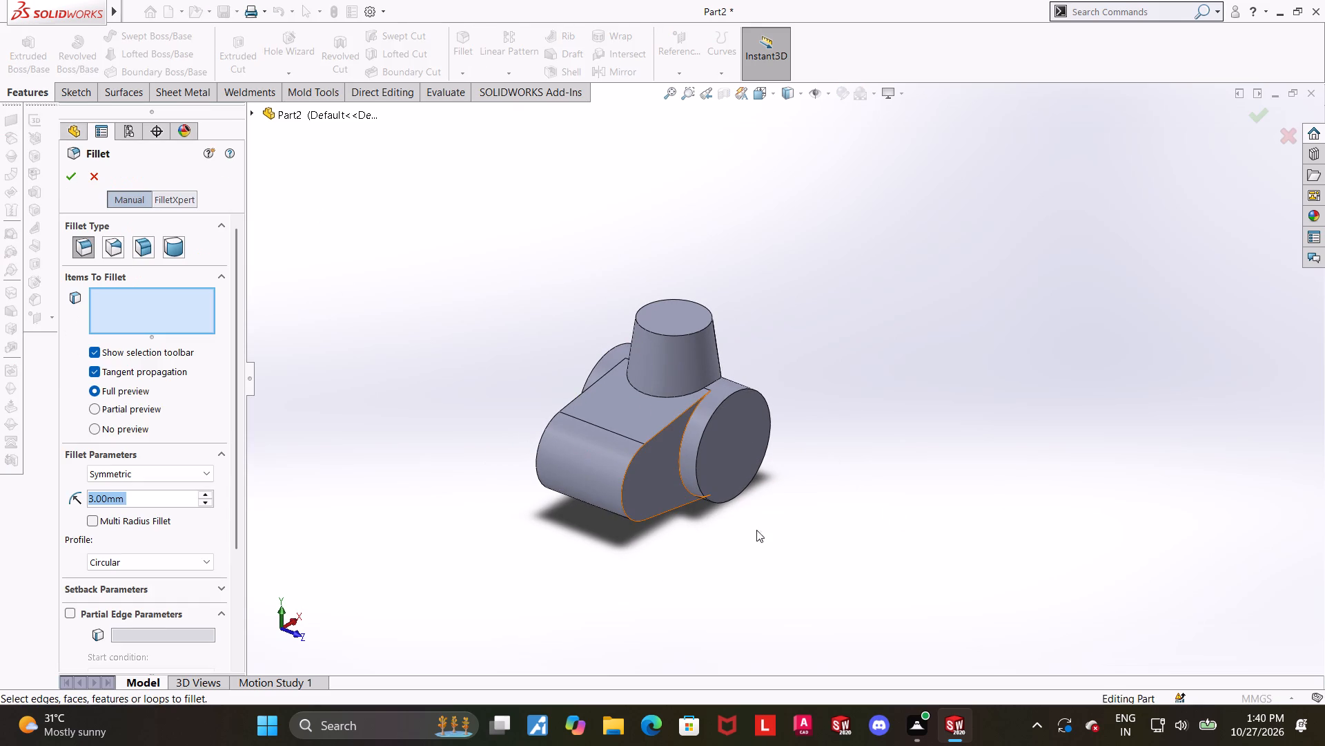
pyautogui.click(682, 479)
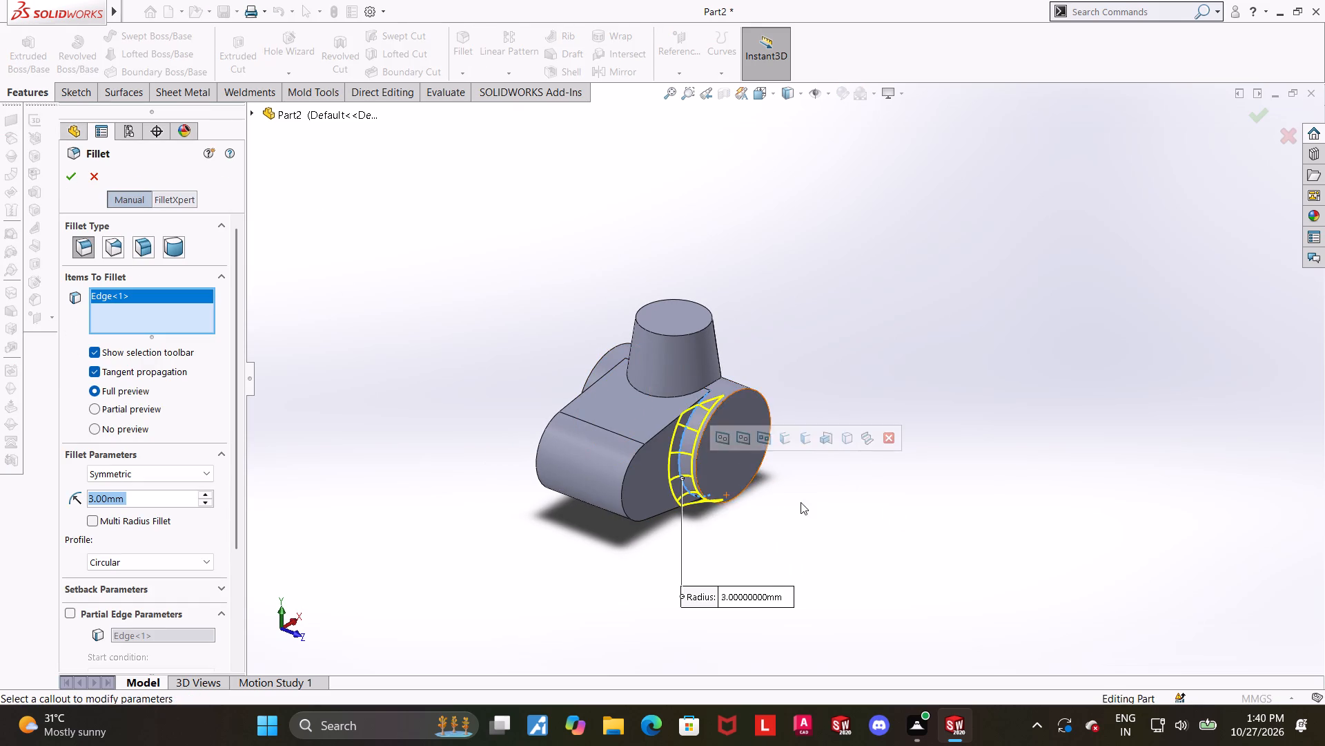
pyautogui.moveTo(822, 488); pyautogui.dragTo(941, 480, button='middle')
pyautogui.click(597, 441)
pyautogui.scroll(1, 959, 453)
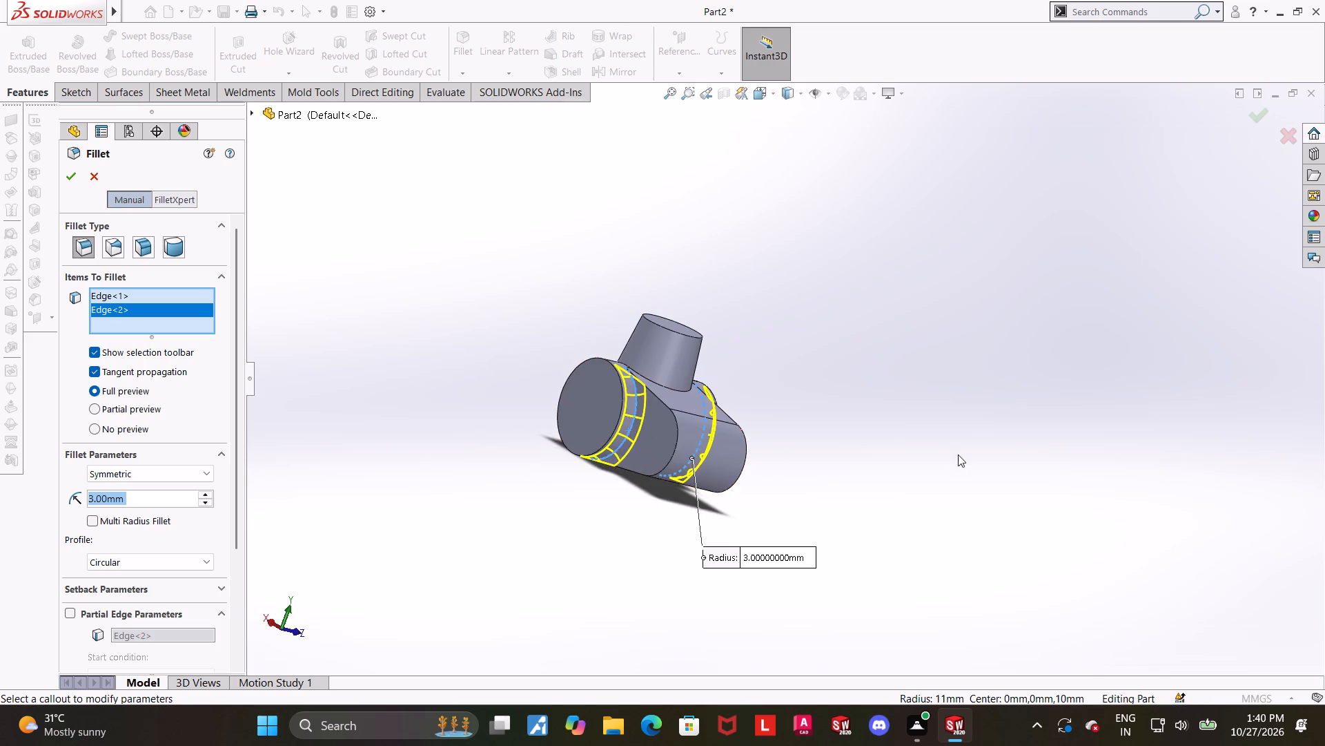
pyautogui.moveTo(953, 456); pyautogui.dragTo(863, 434, button='middle')
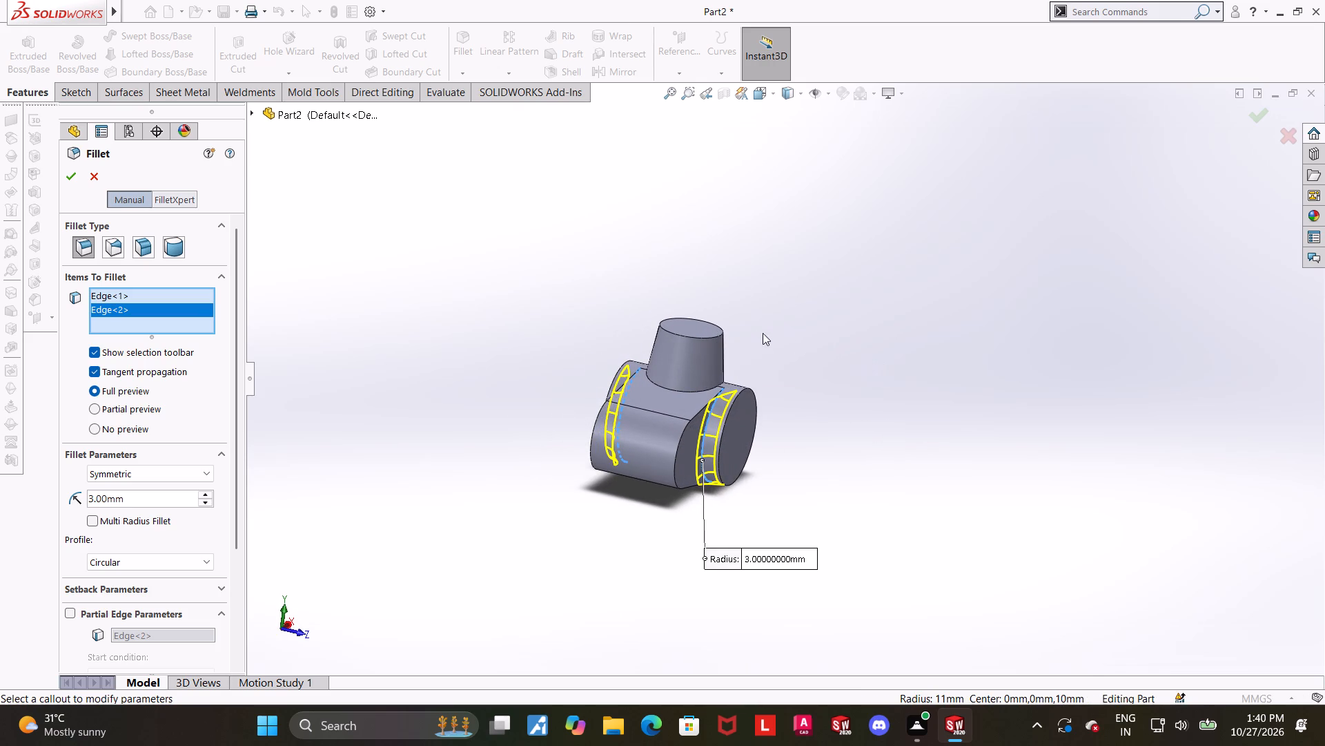
pyautogui.scroll(-2, 723, 334)
pyautogui.click(725, 343)
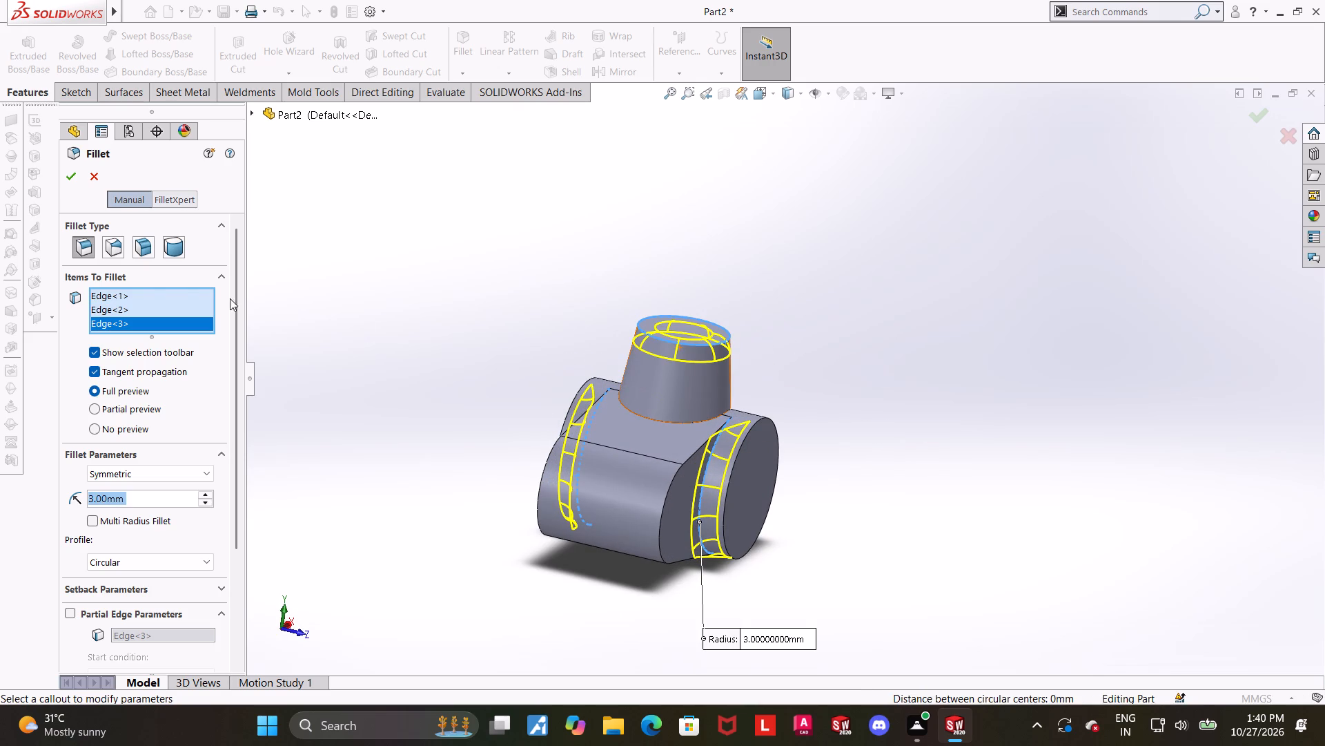
pyautogui.click(72, 176)
pyautogui.click(839, 327)
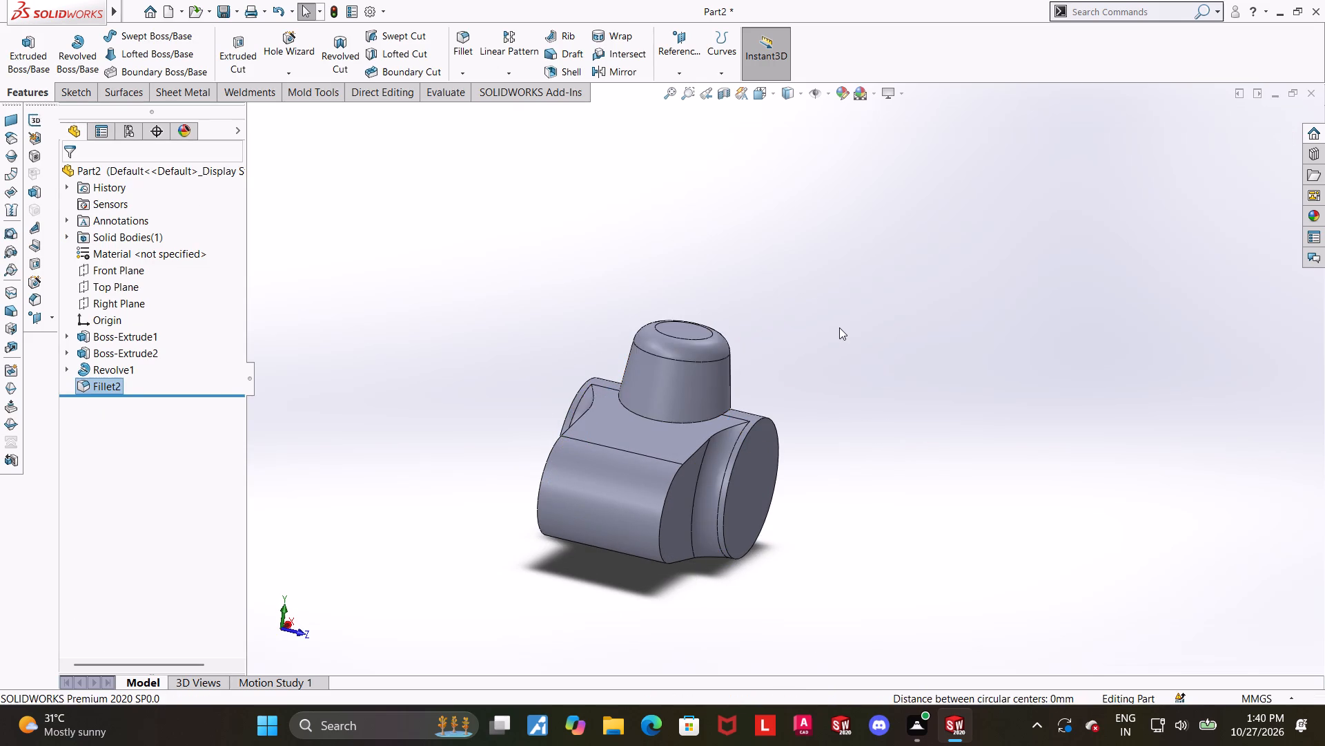
# Fillet the edge around the conical boss's base, where it meets the arm and cylinder, with a 3 mm radius.
pyautogui.moveTo(830, 337); pyautogui.dragTo(801, 359, button='middle')
pyautogui.moveTo(821, 359); pyautogui.dragTo(813, 365, button='middle')
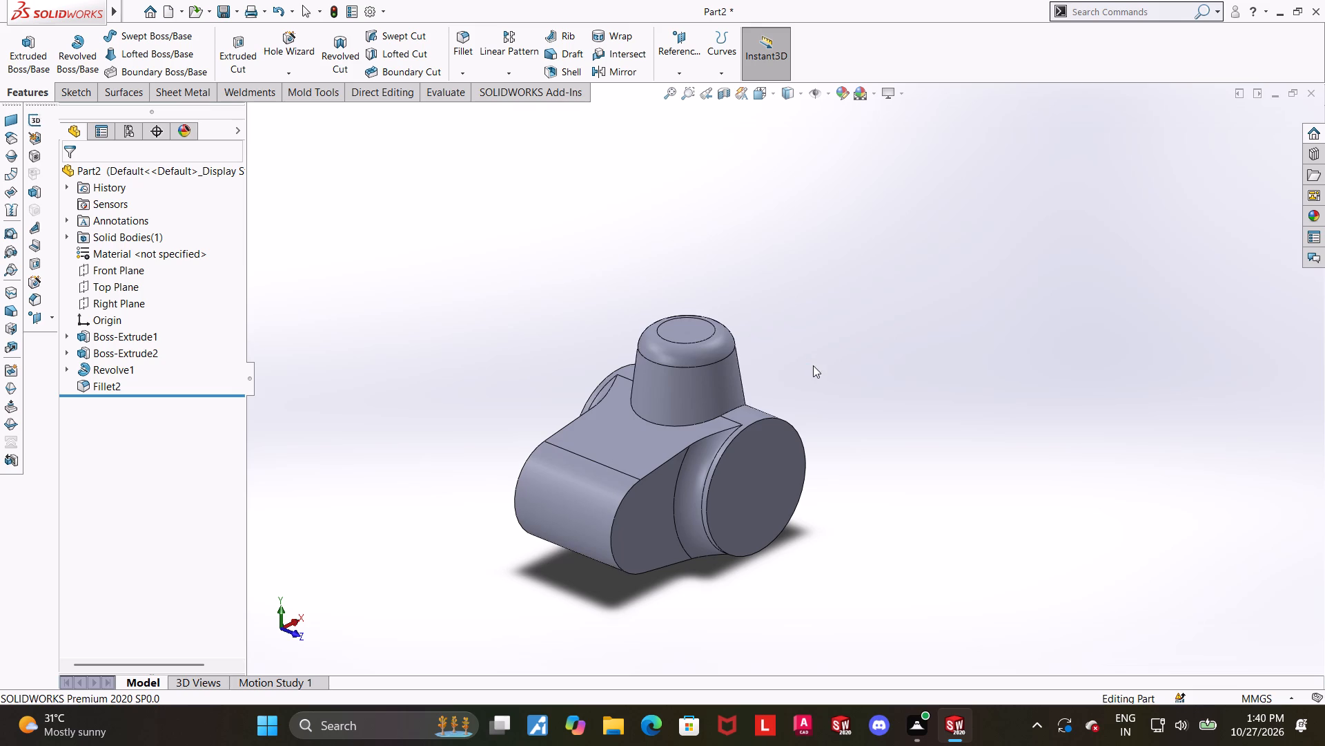
pyautogui.scroll(-1, 716, 453)
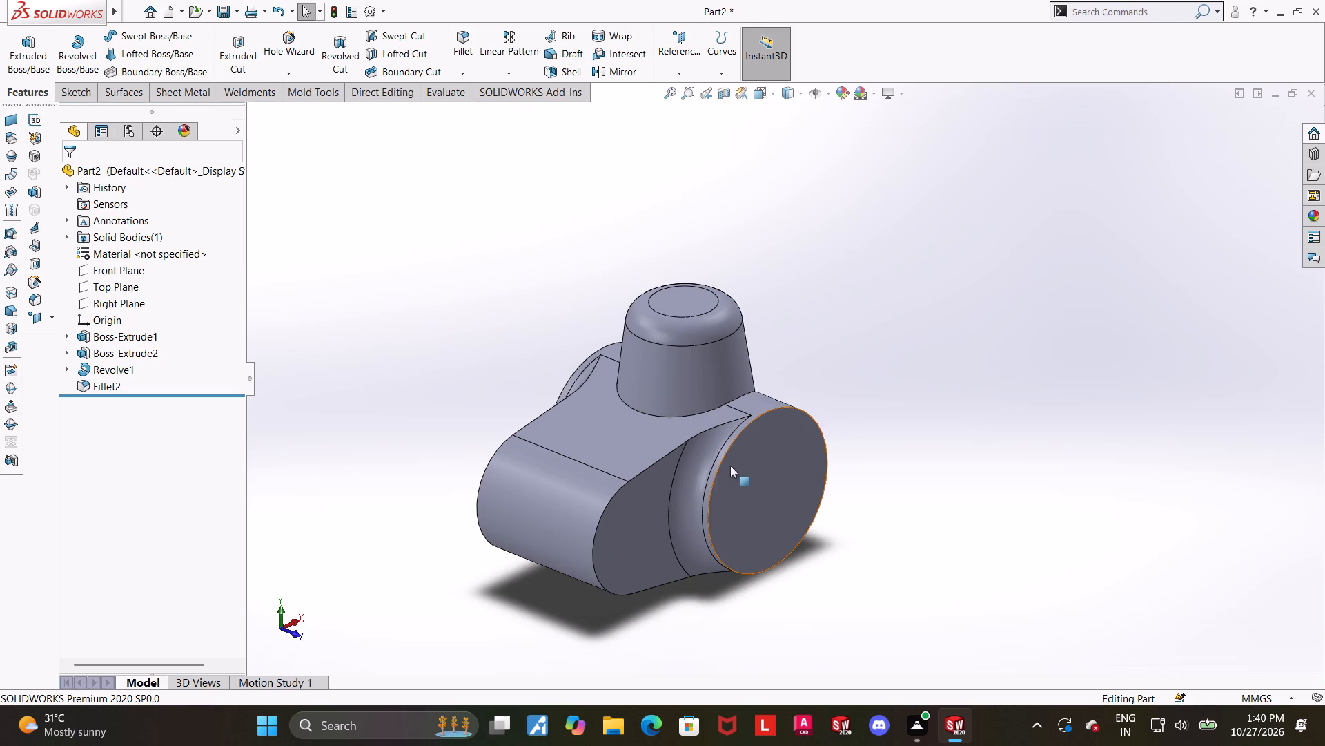
pyautogui.scroll(-1, 731, 470)
pyautogui.click(457, 26)
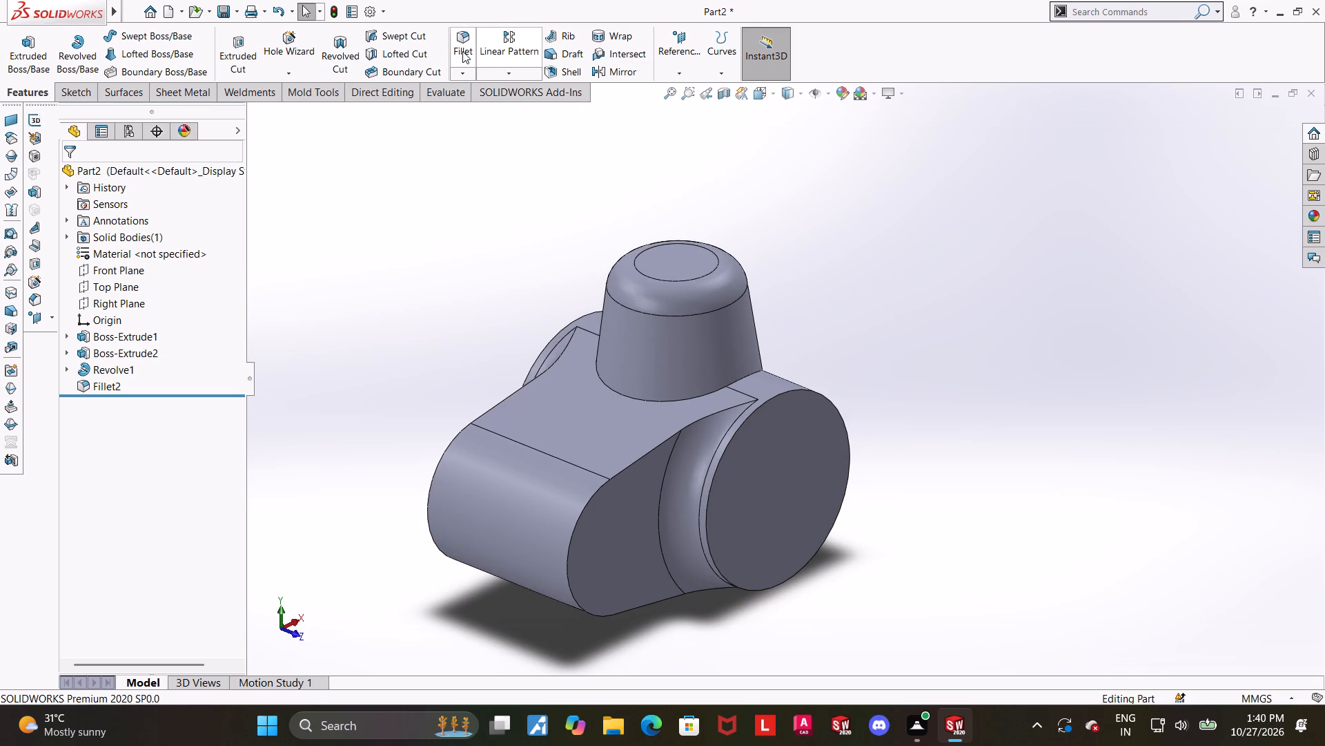
pyautogui.click(462, 51)
pyautogui.click(731, 385)
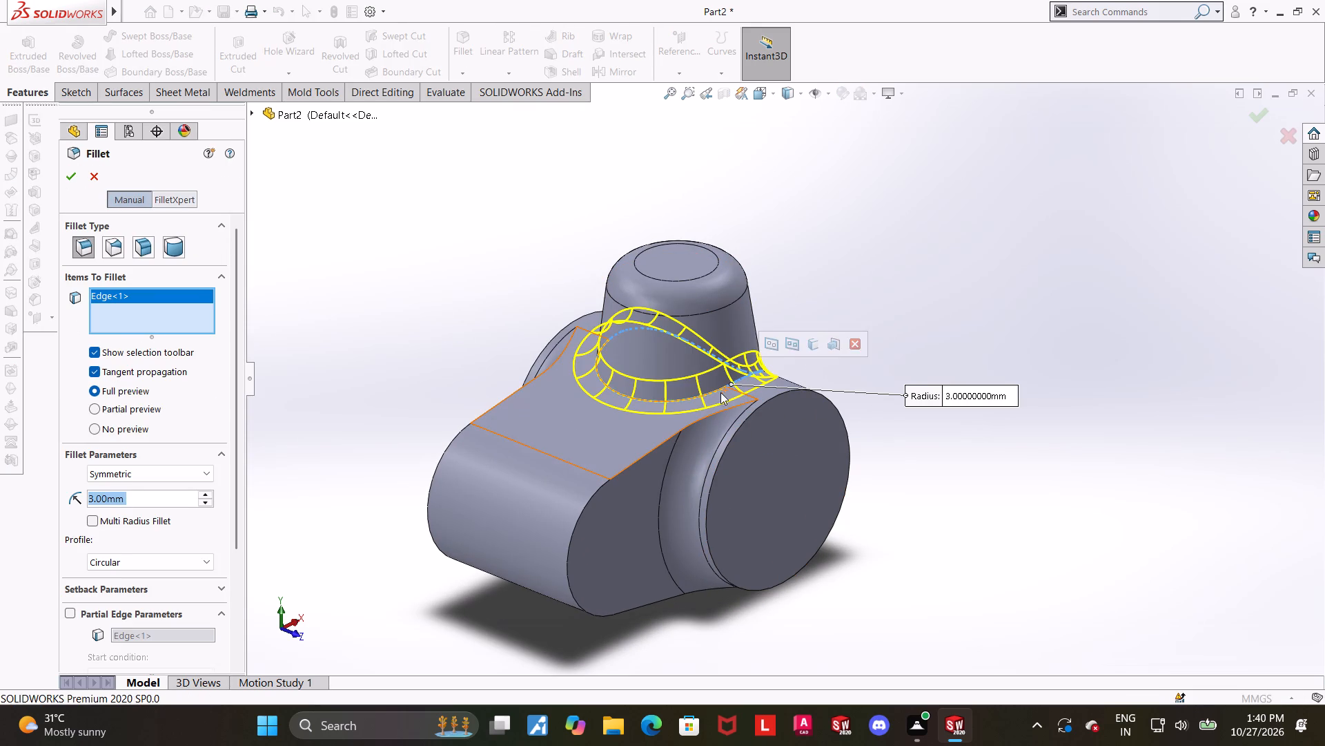
pyautogui.click(76, 179)
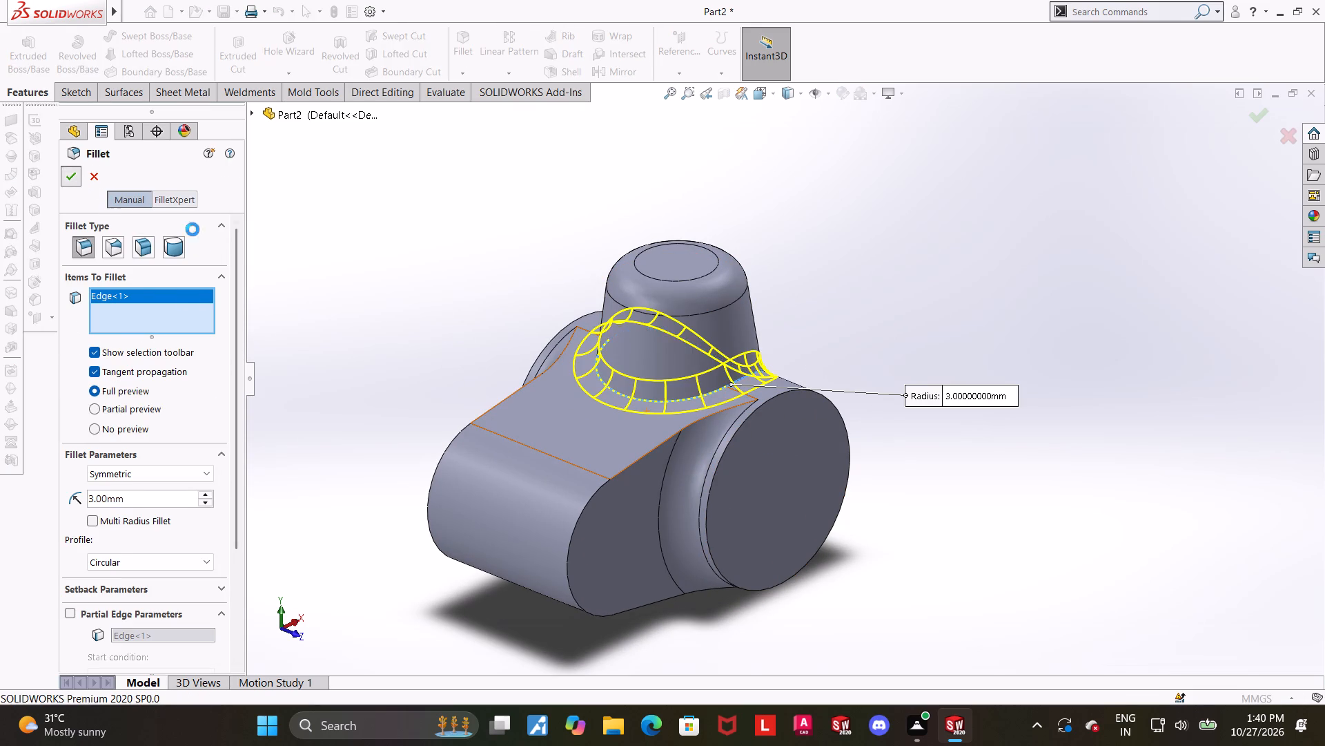
pyautogui.click(1007, 376)
# Examine the fillets at the boss and the arm-to-cylinder junctions from several angles.
pyautogui.moveTo(926, 354); pyautogui.dragTo(921, 397, button='middle')
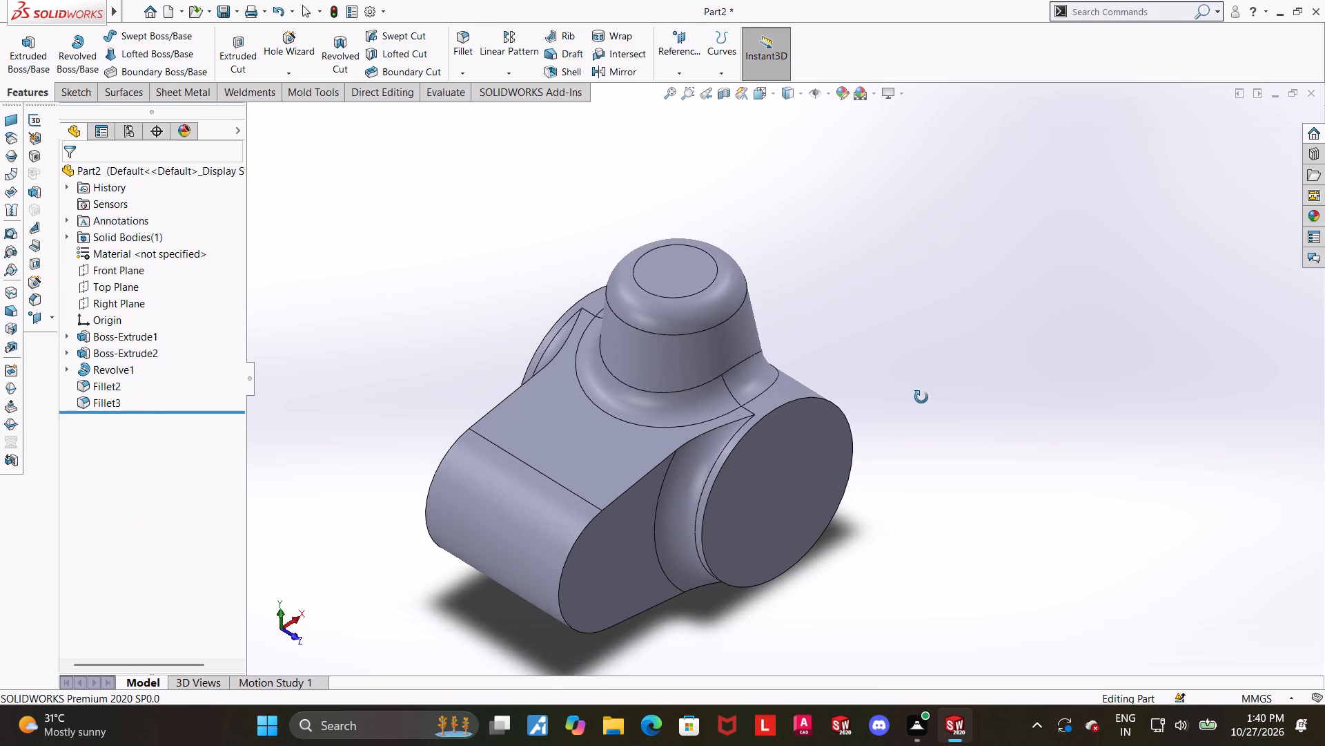
pyautogui.moveTo(921, 397); pyautogui.dragTo(925, 440, button='middle')
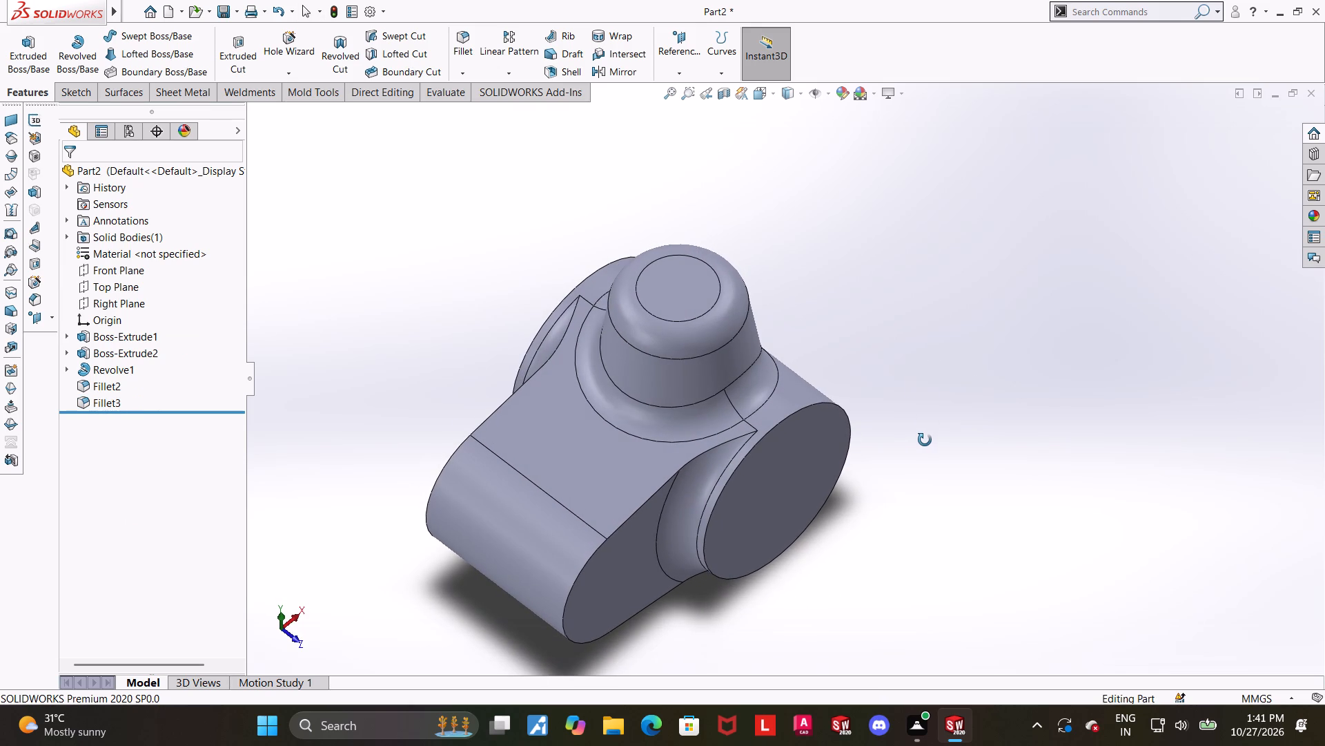
pyautogui.moveTo(925, 440); pyautogui.dragTo(921, 440, button='middle')
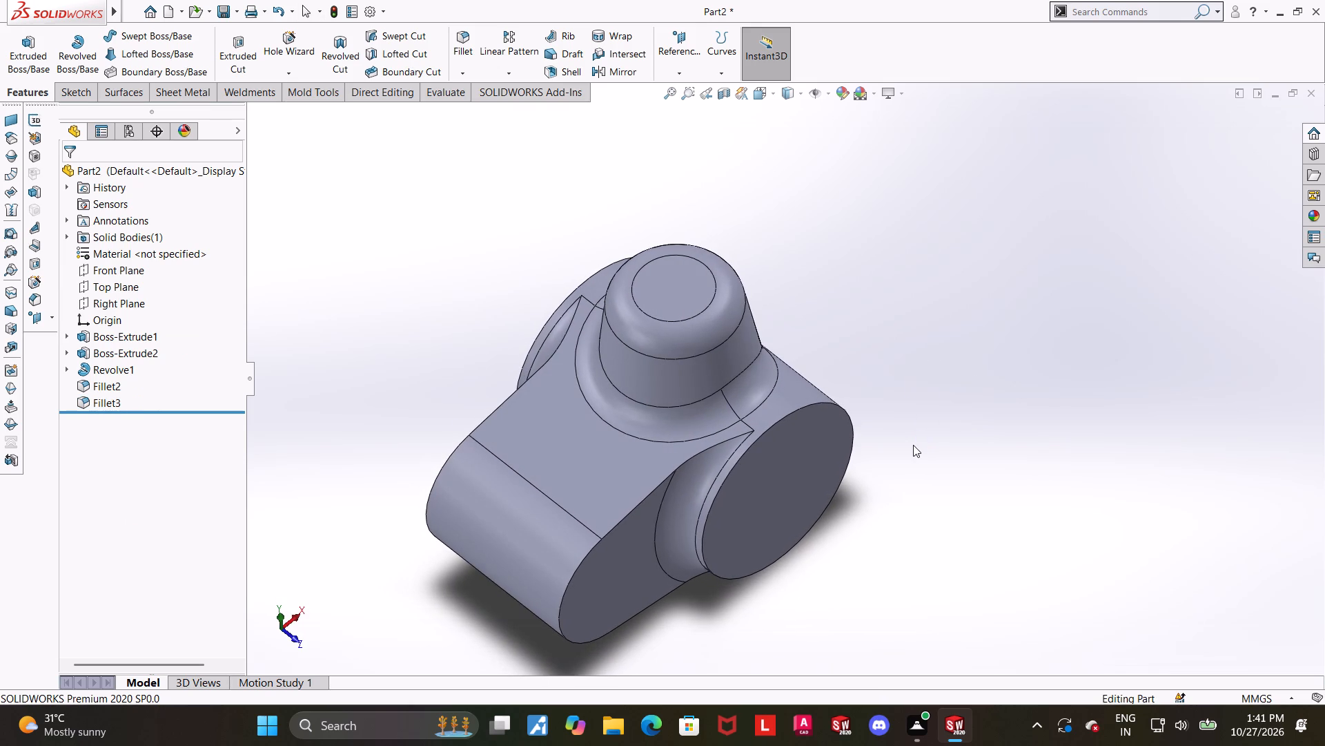
pyautogui.moveTo(889, 424); pyautogui.dragTo(849, 345, button='middle')
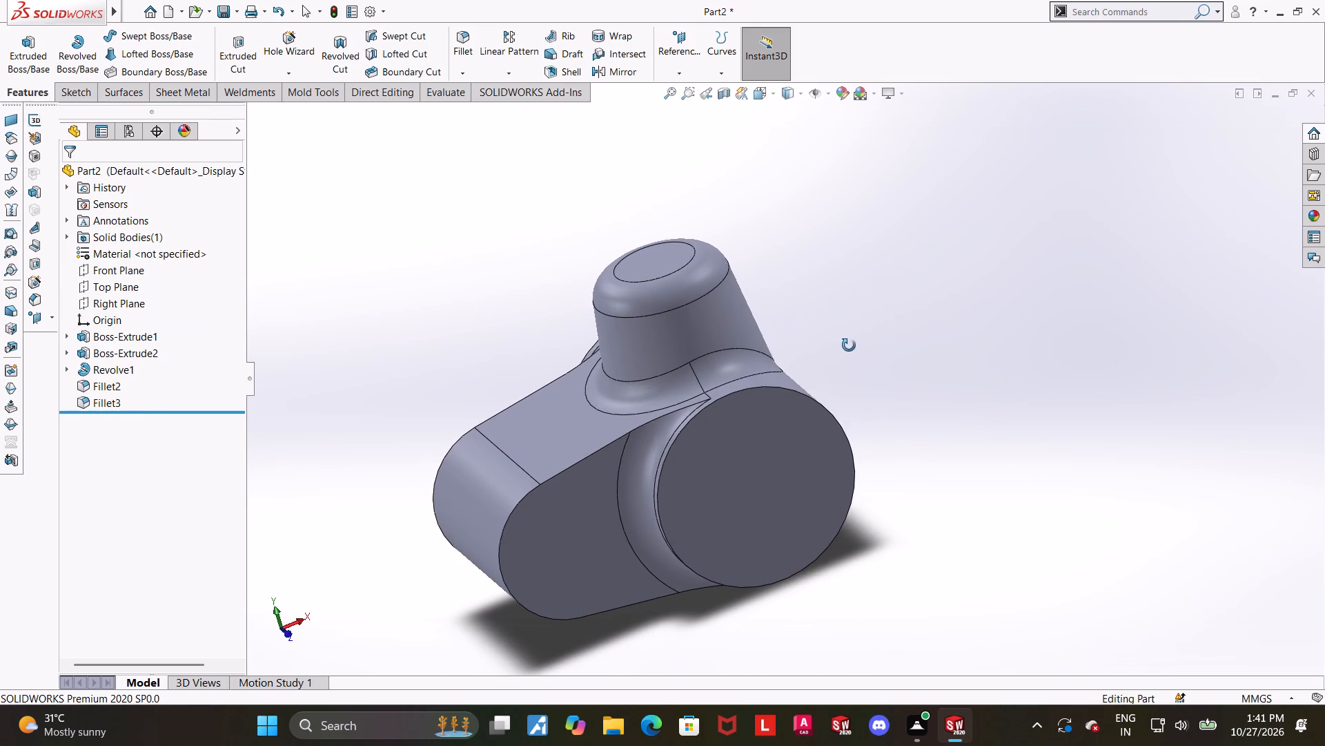
pyautogui.moveTo(849, 345); pyautogui.dragTo(854, 341, button='middle')
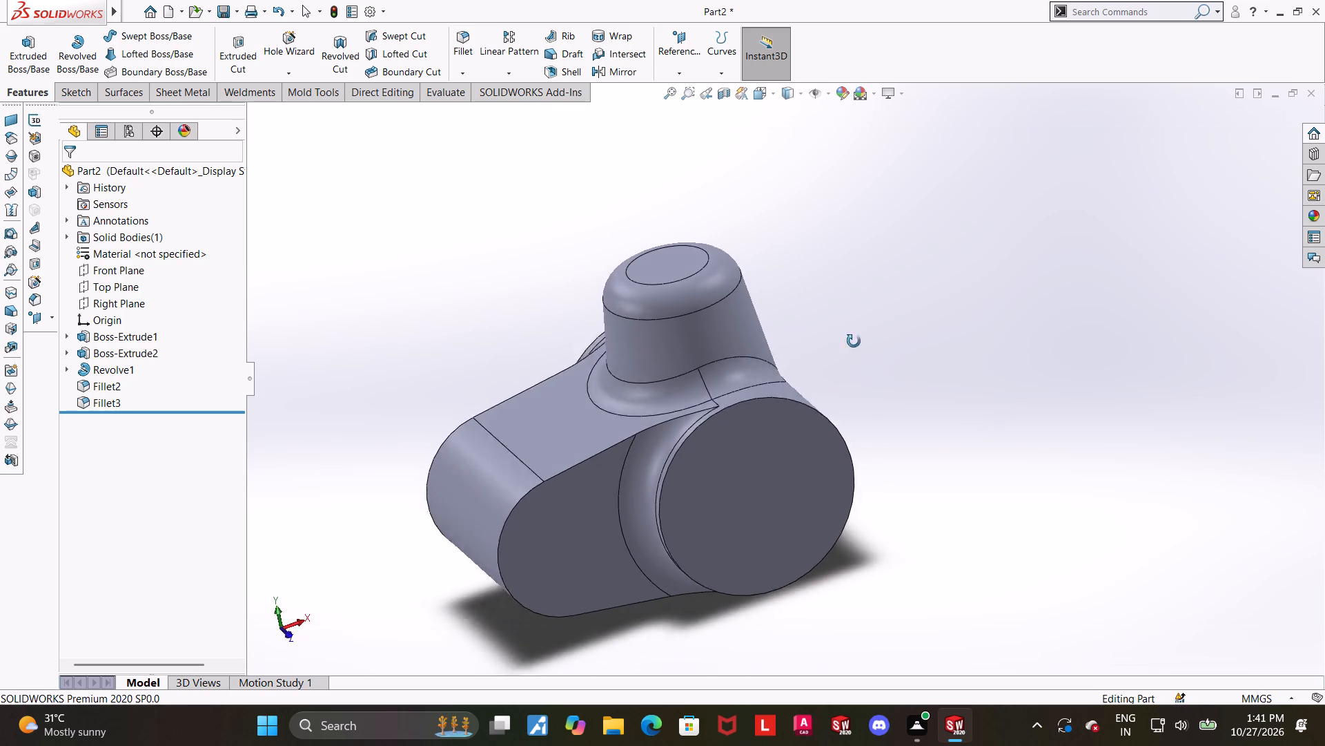
pyautogui.moveTo(854, 341); pyautogui.dragTo(769, 334, button='middle')
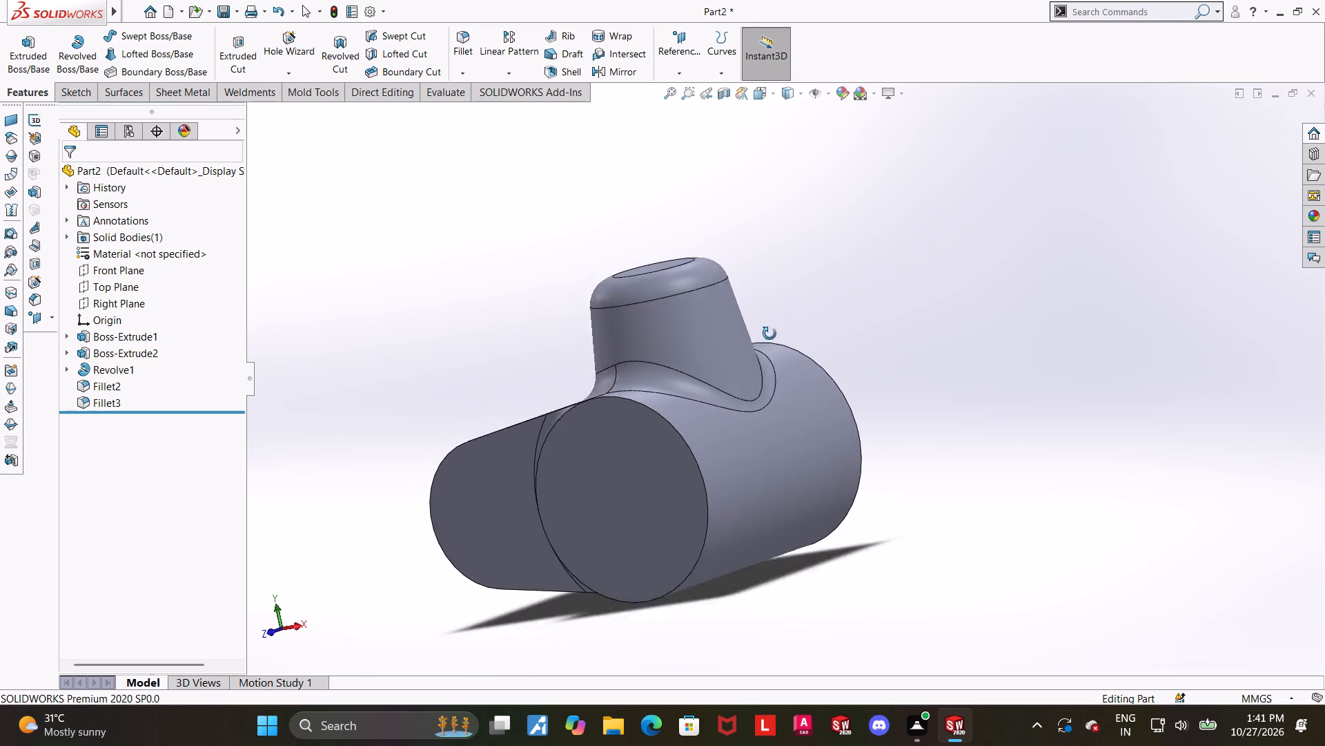
pyautogui.moveTo(769, 334); pyautogui.dragTo(872, 427, button='middle')
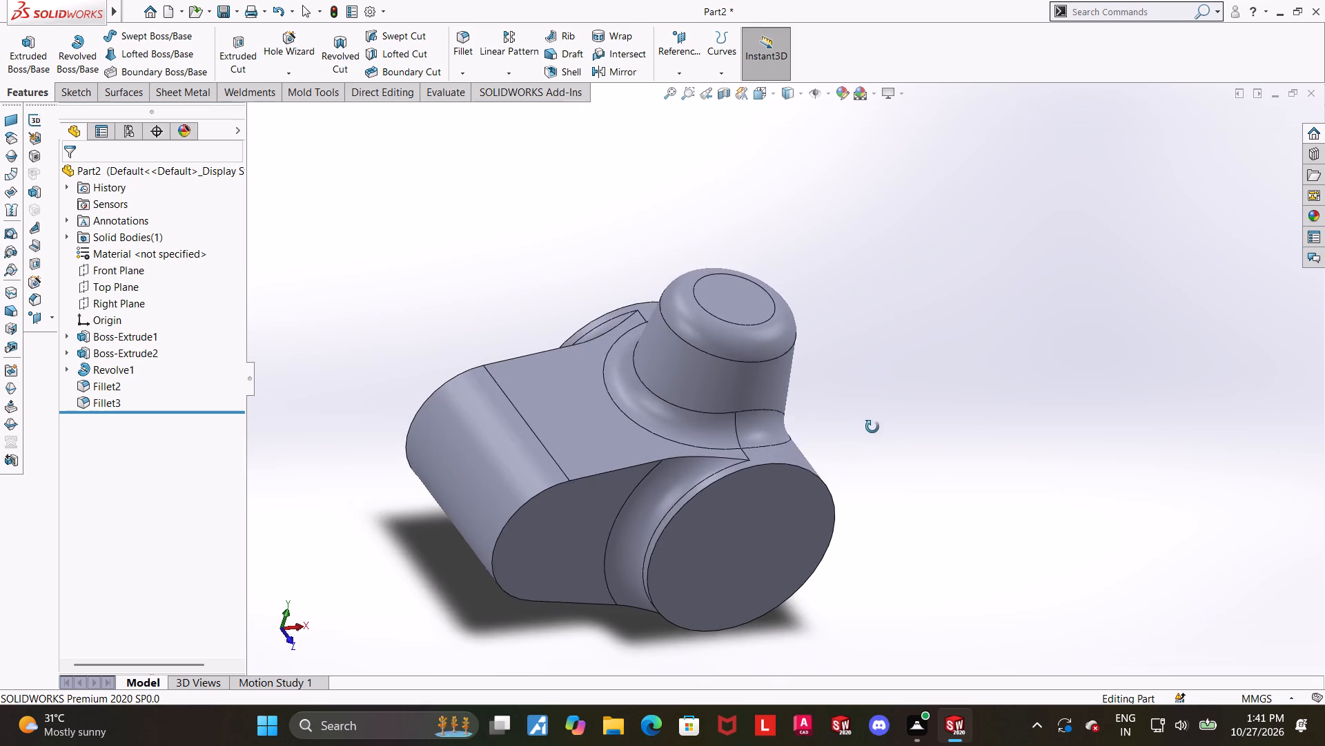
# Examine the conical boss, cylinder and arm features and their dimensions from several angles.
pyautogui.moveTo(872, 427); pyautogui.dragTo(842, 417, button='middle')
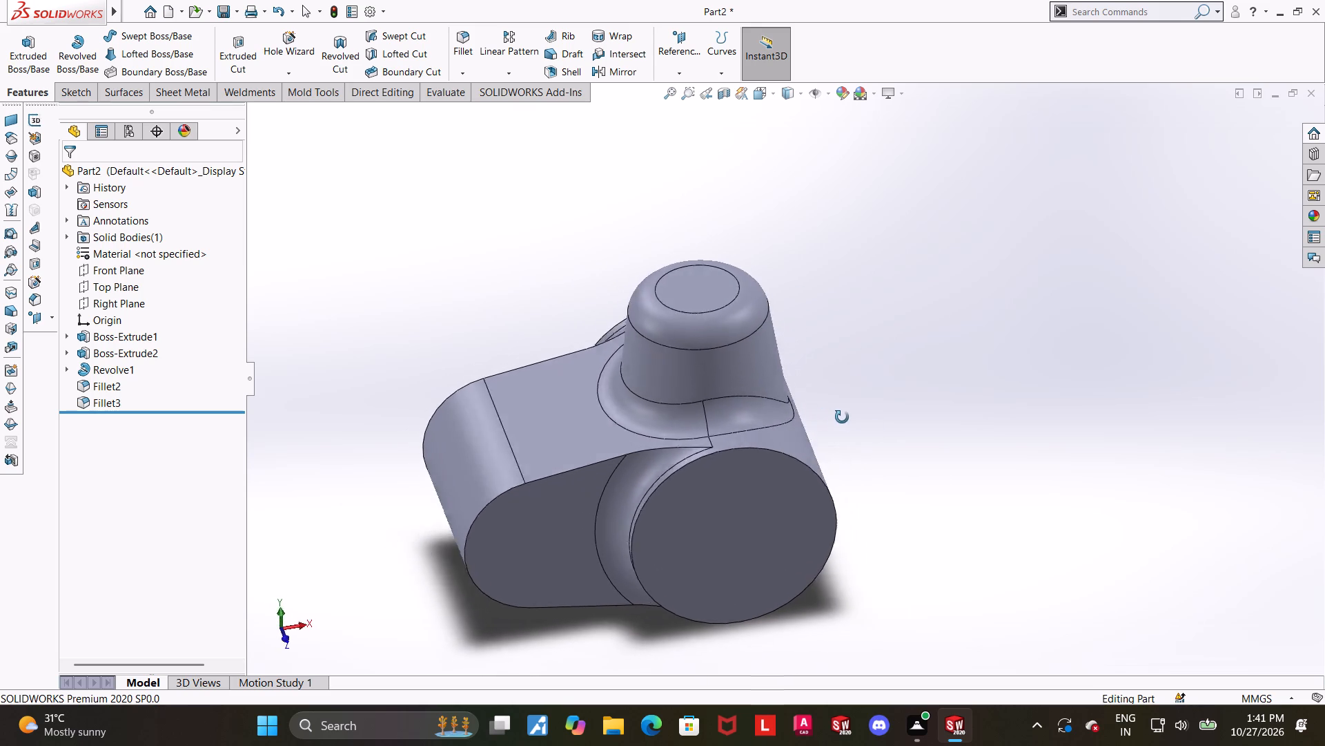
pyautogui.moveTo(842, 417); pyautogui.dragTo(854, 477, button='middle')
pyautogui.click(90, 362)
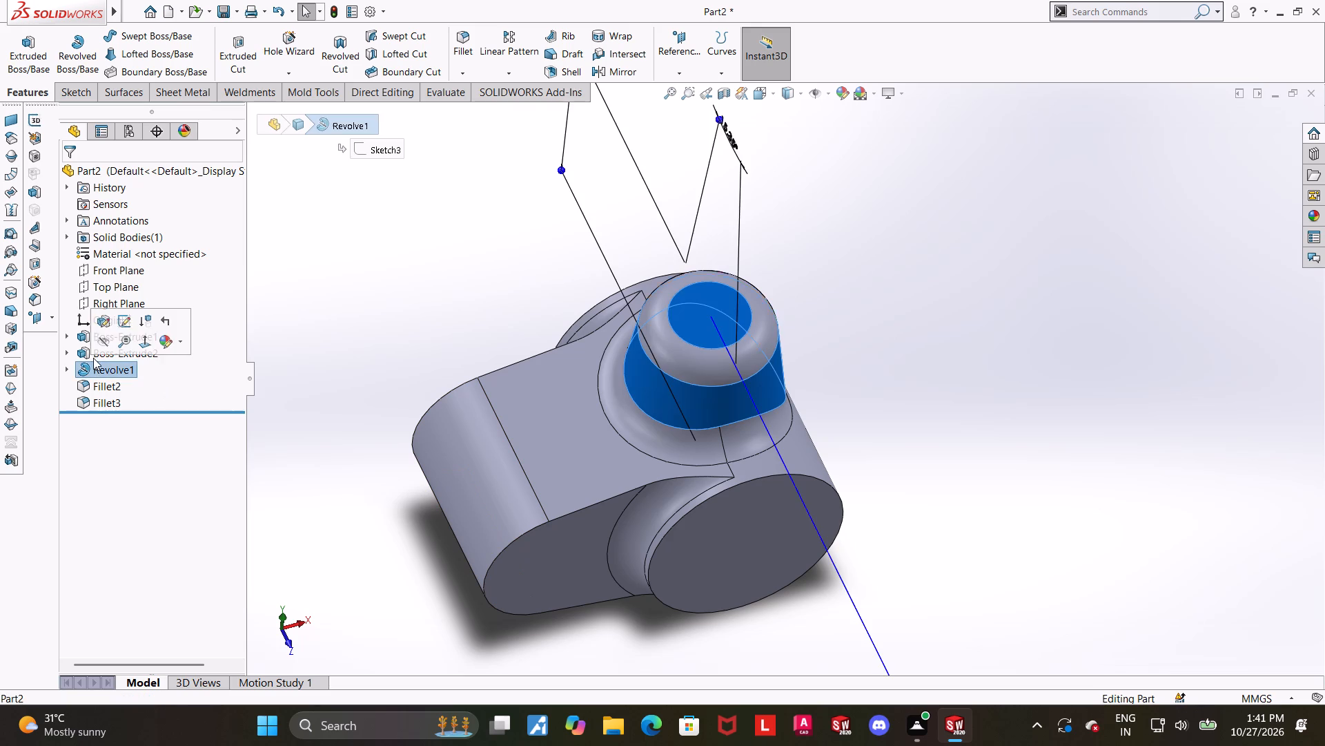
pyautogui.click(84, 356)
pyautogui.moveTo(321, 411); pyautogui.dragTo(354, 339, button='middle')
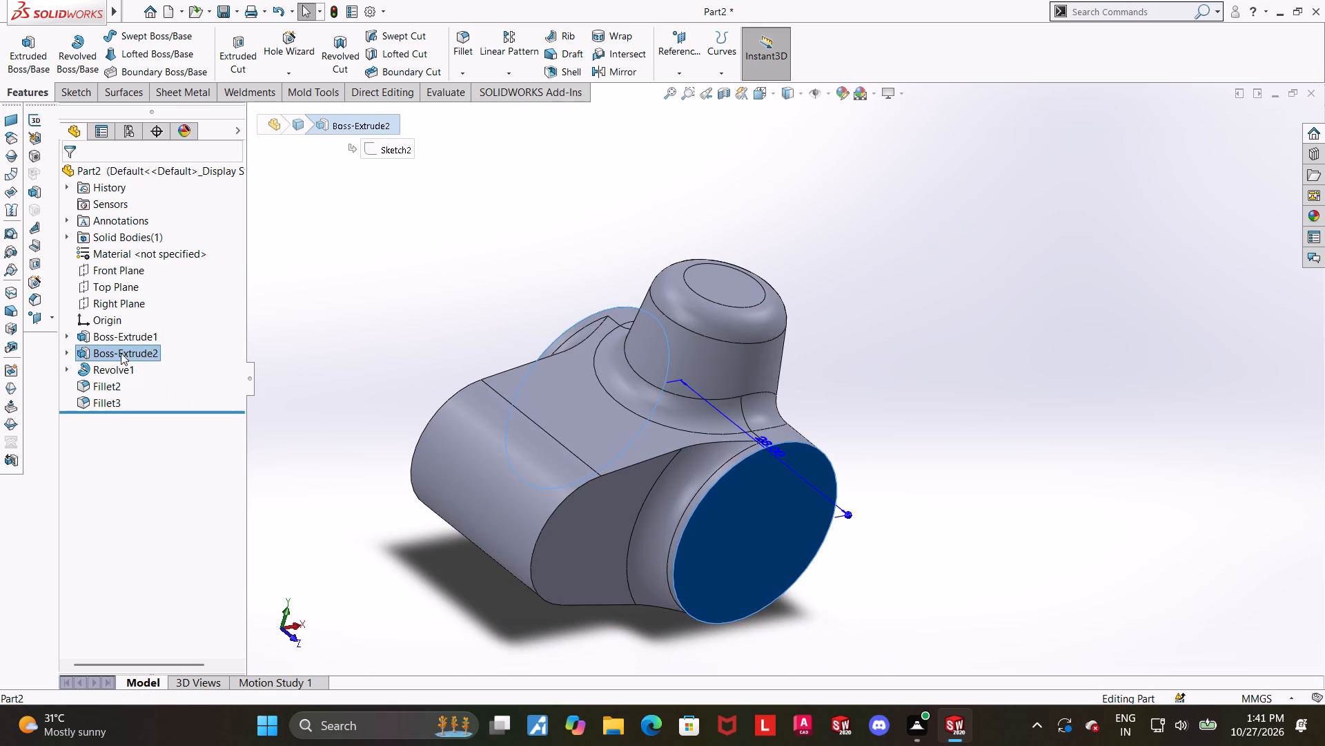
pyautogui.click(126, 341)
pyautogui.moveTo(415, 401); pyautogui.dragTo(386, 413, button='middle')
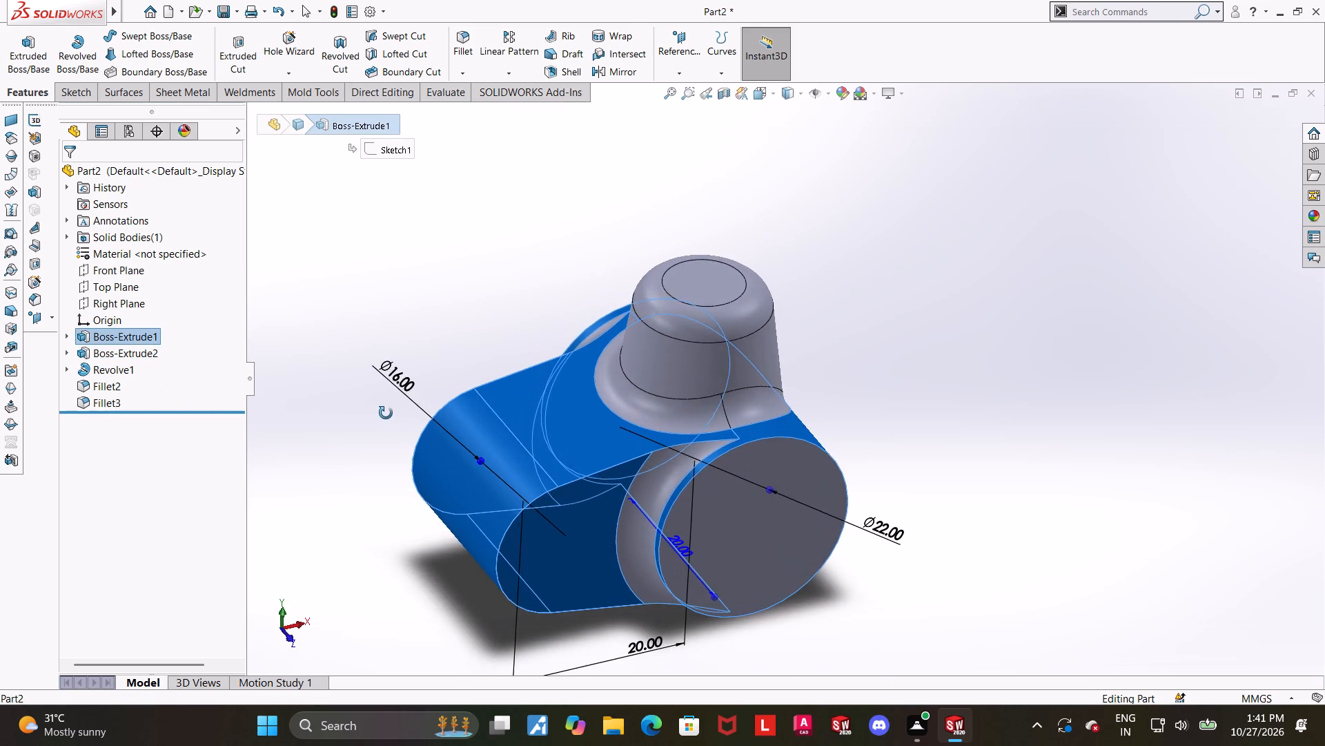
pyautogui.moveTo(386, 413); pyautogui.dragTo(387, 527, button='middle')
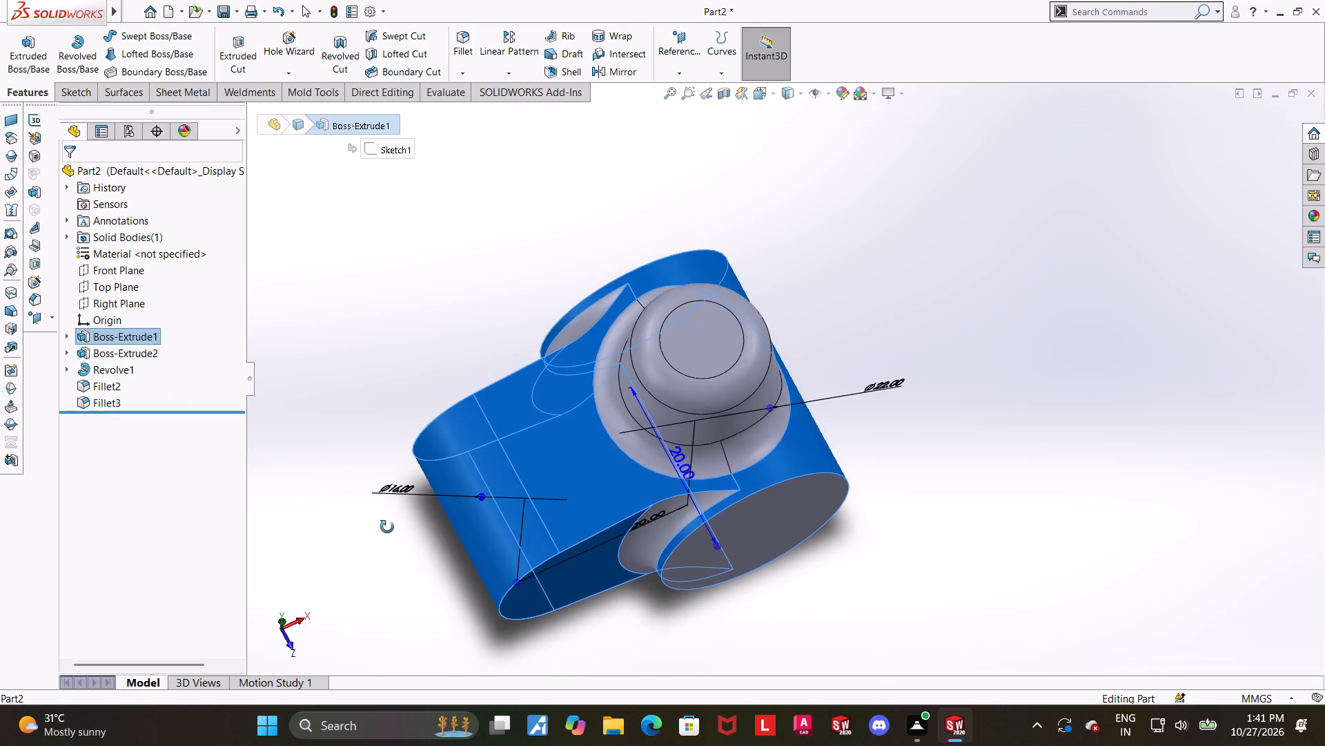
pyautogui.moveTo(387, 527); pyautogui.dragTo(388, 542, button='middle')
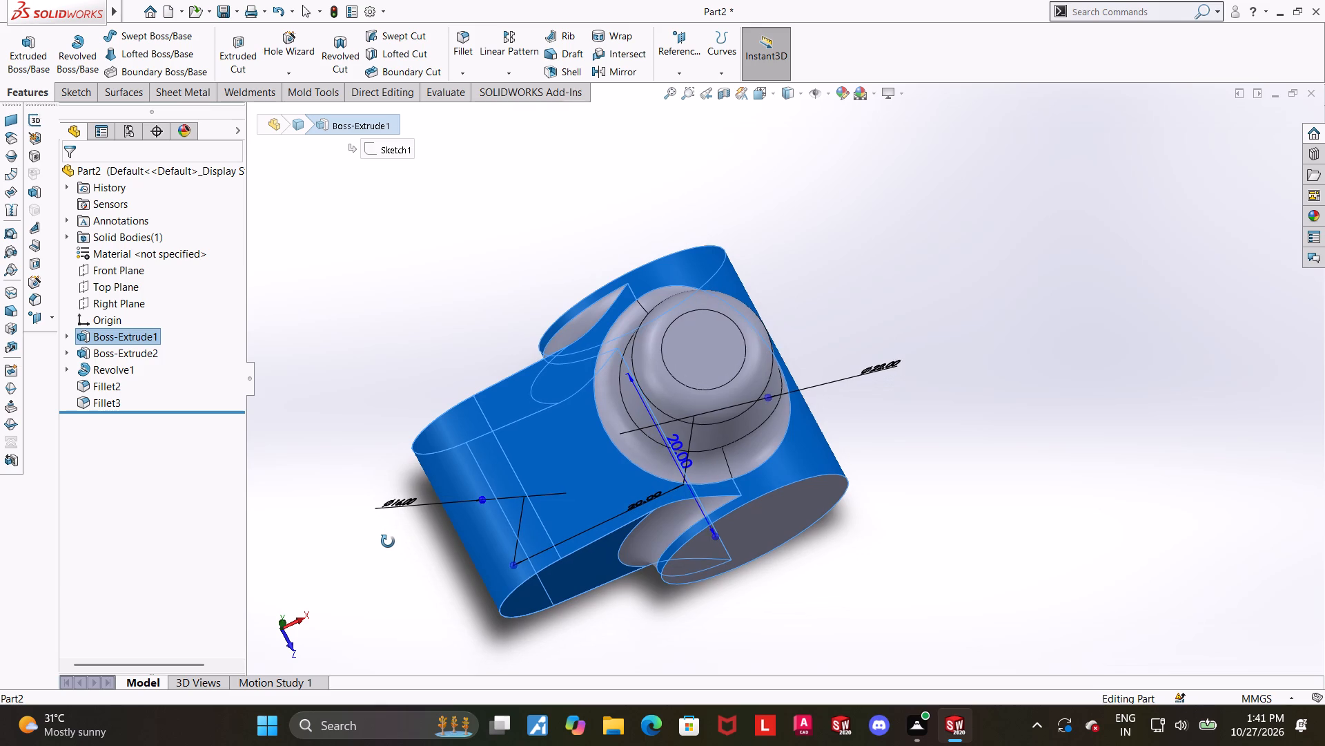
pyautogui.moveTo(388, 542); pyautogui.dragTo(386, 419, button='middle')
pyautogui.middleClick(386, 418)
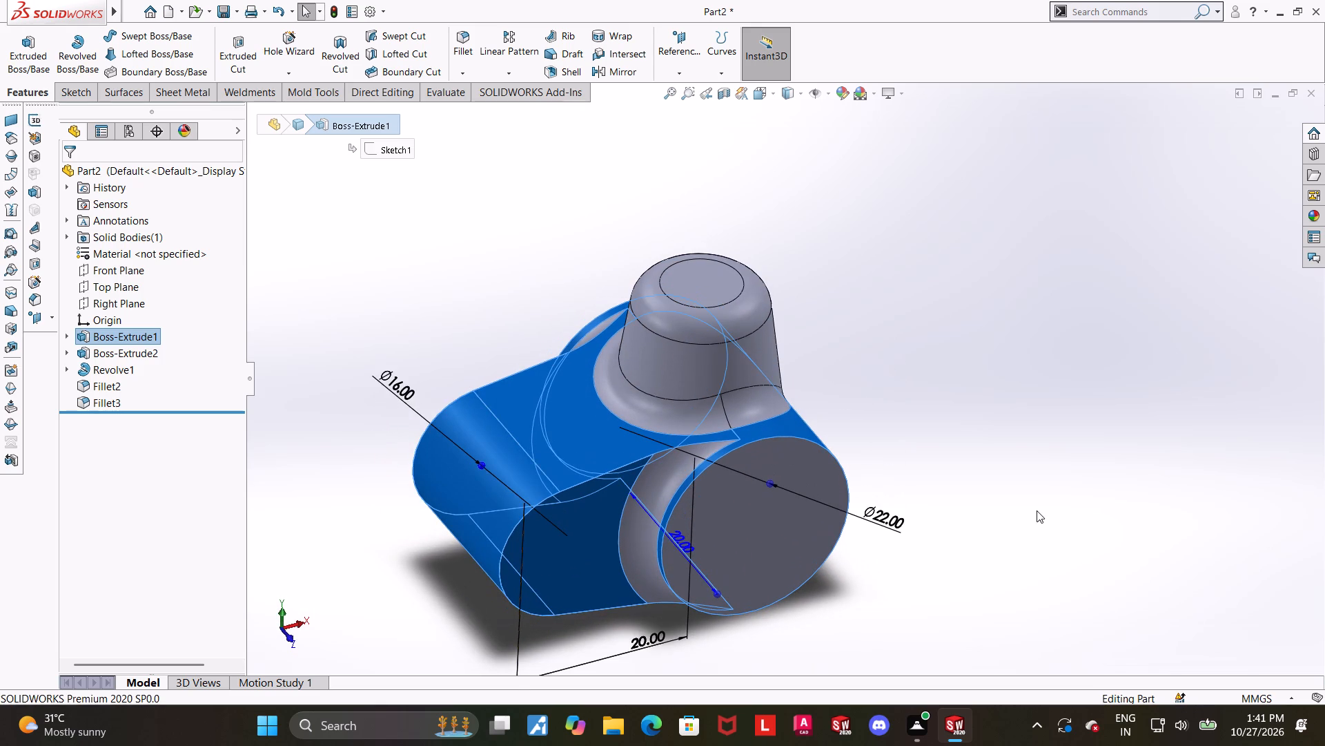
pyautogui.scroll(1, 756, 530)
pyautogui.scroll(-1, 669, 565)
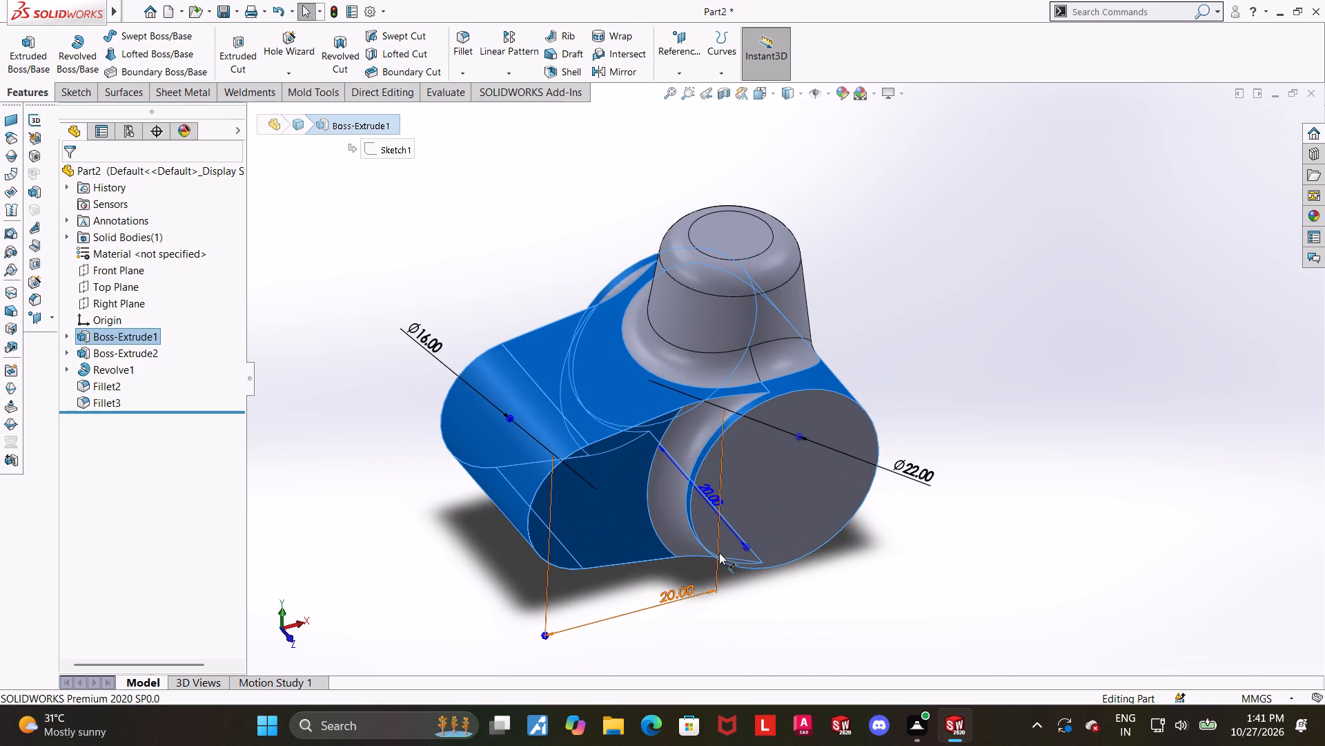
pyautogui.scroll(-1, 719, 553)
pyautogui.click(1050, 607)
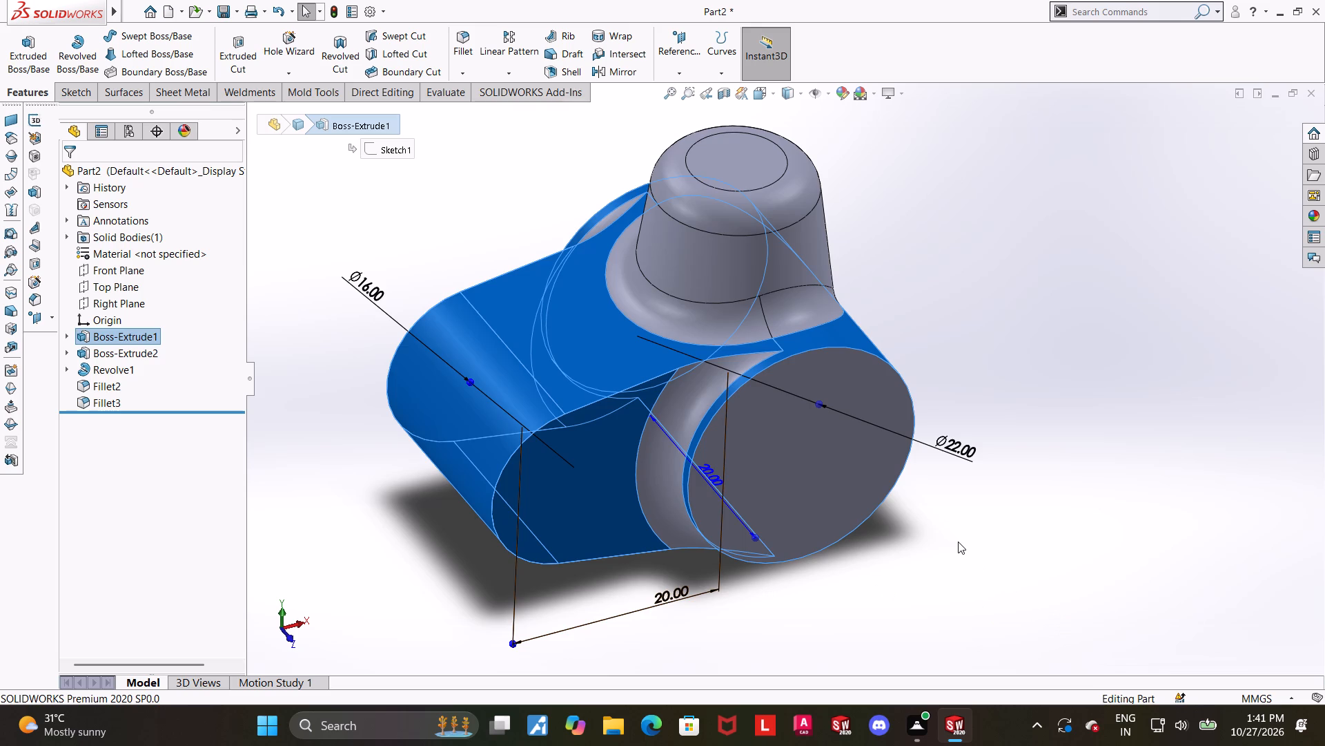
pyautogui.scroll(1, 958, 542)
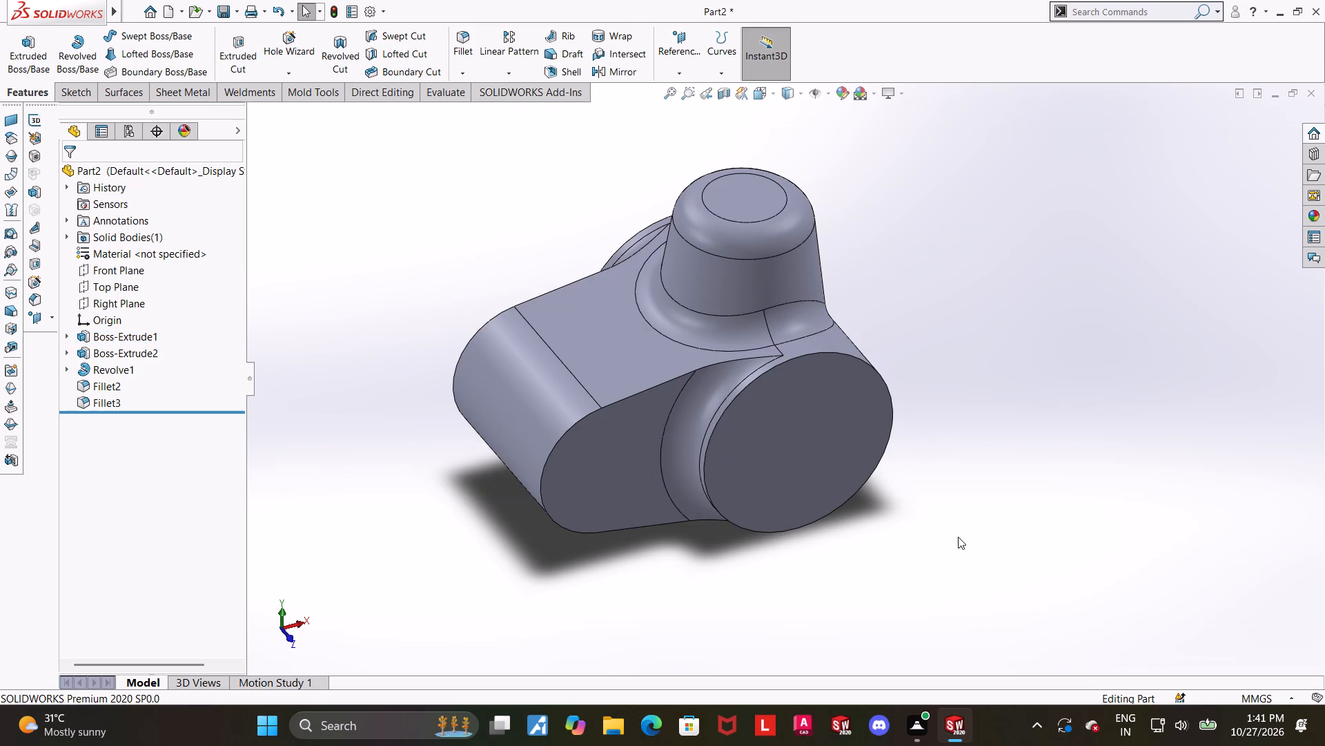
pyautogui.scroll(-1, 870, 517)
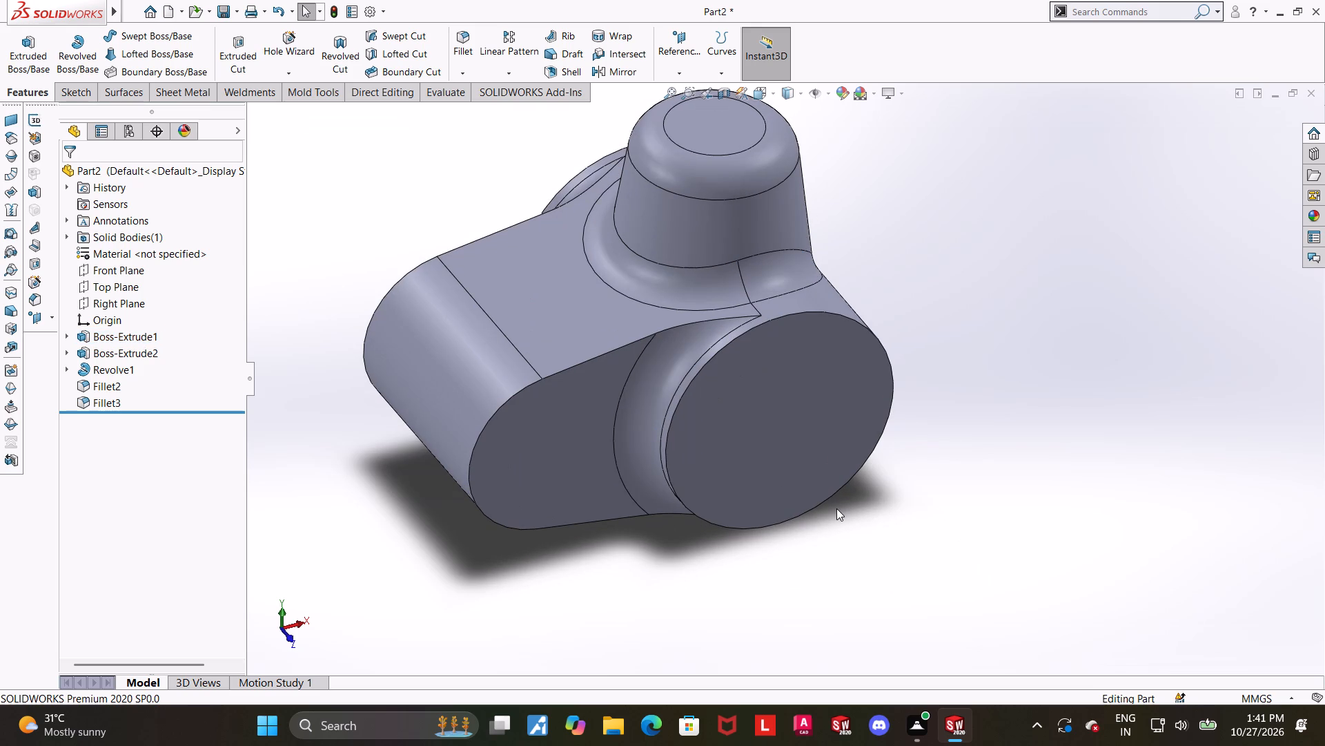
pyautogui.moveTo(853, 559); pyautogui.dragTo(853, 595, button='middle')
pyautogui.scroll(2, 894, 458)
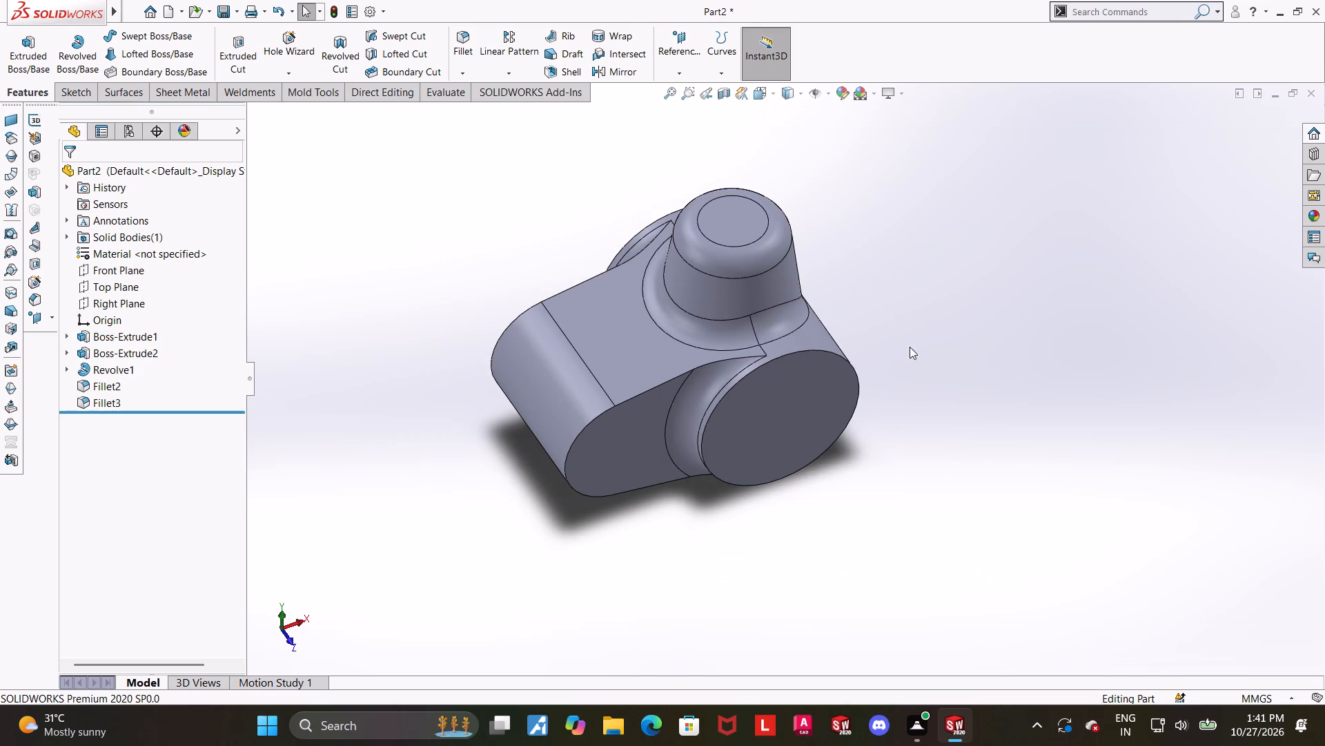
pyautogui.scroll(-1, 901, 318)
pyautogui.moveTo(929, 321); pyautogui.dragTo(925, 387, button='middle')
pyautogui.scroll(2, 925, 387)
pyautogui.scroll(-3, 927, 318)
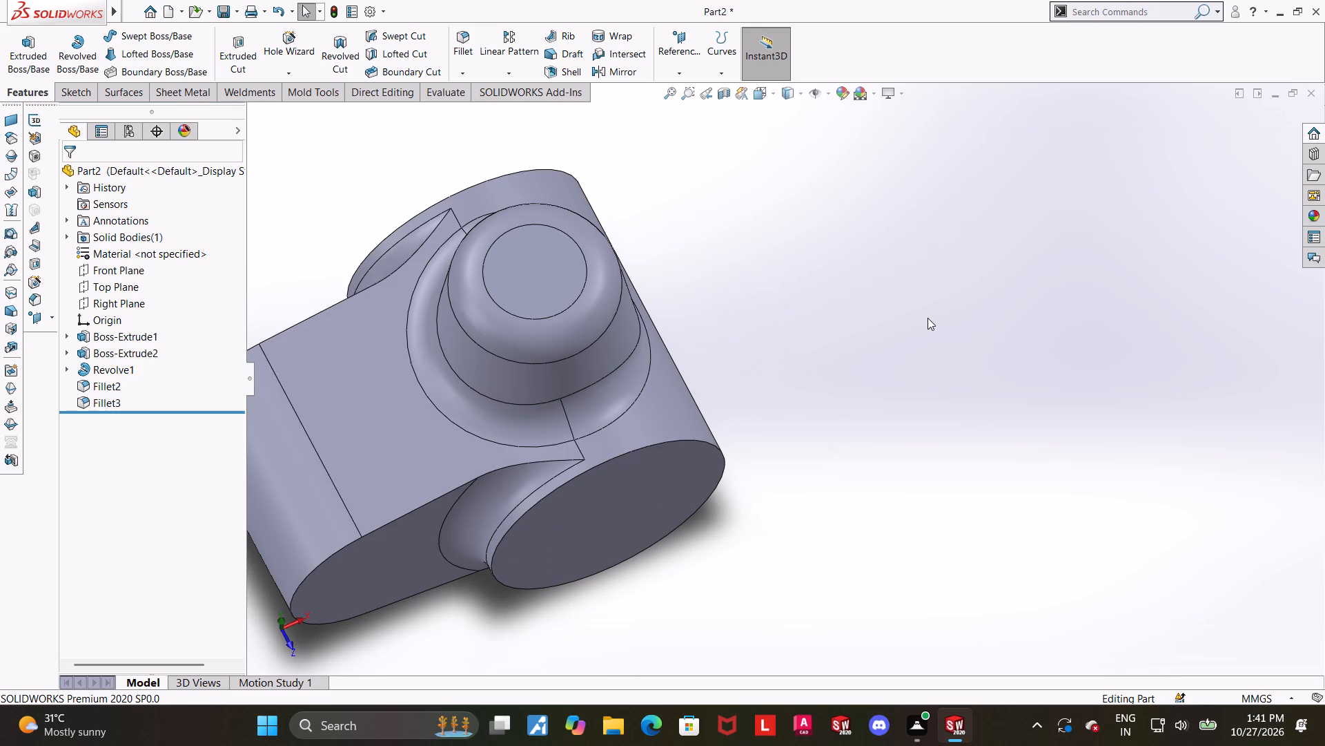
pyautogui.scroll(3, 952, 350)
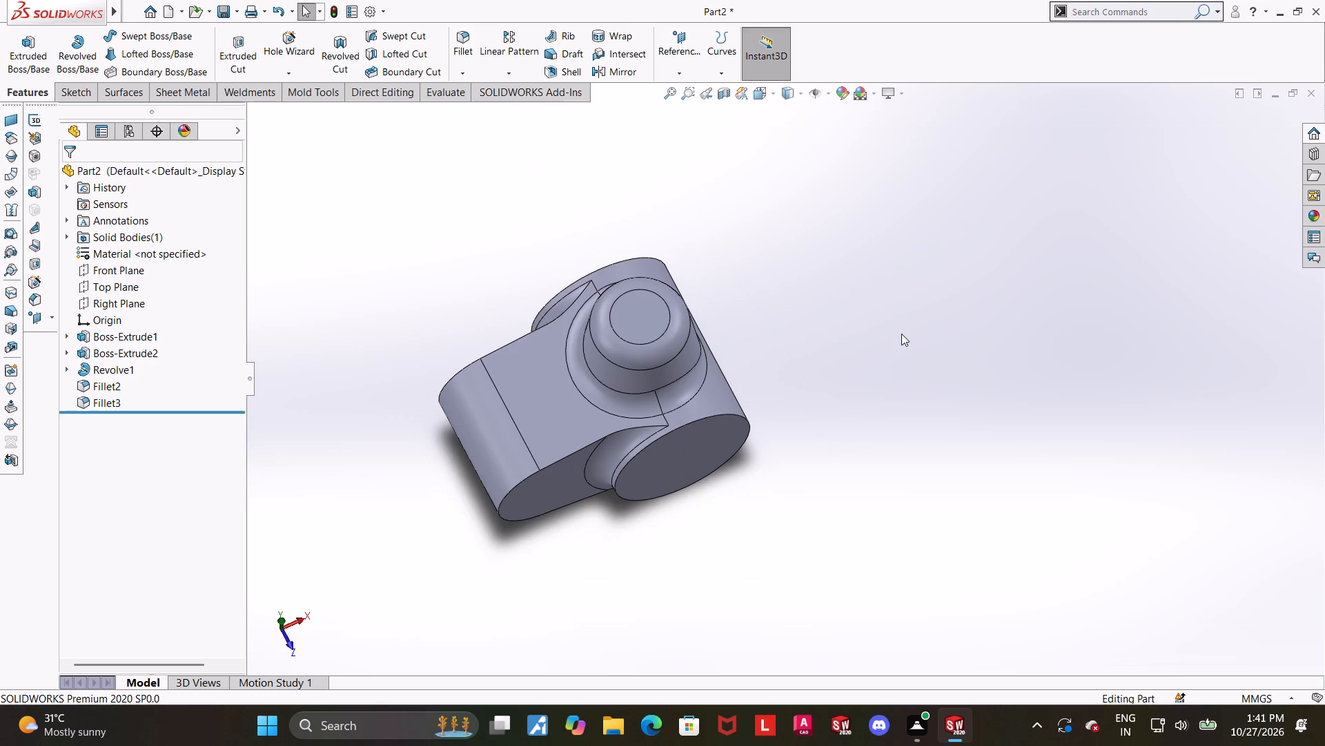
pyautogui.scroll(1, 901, 334)
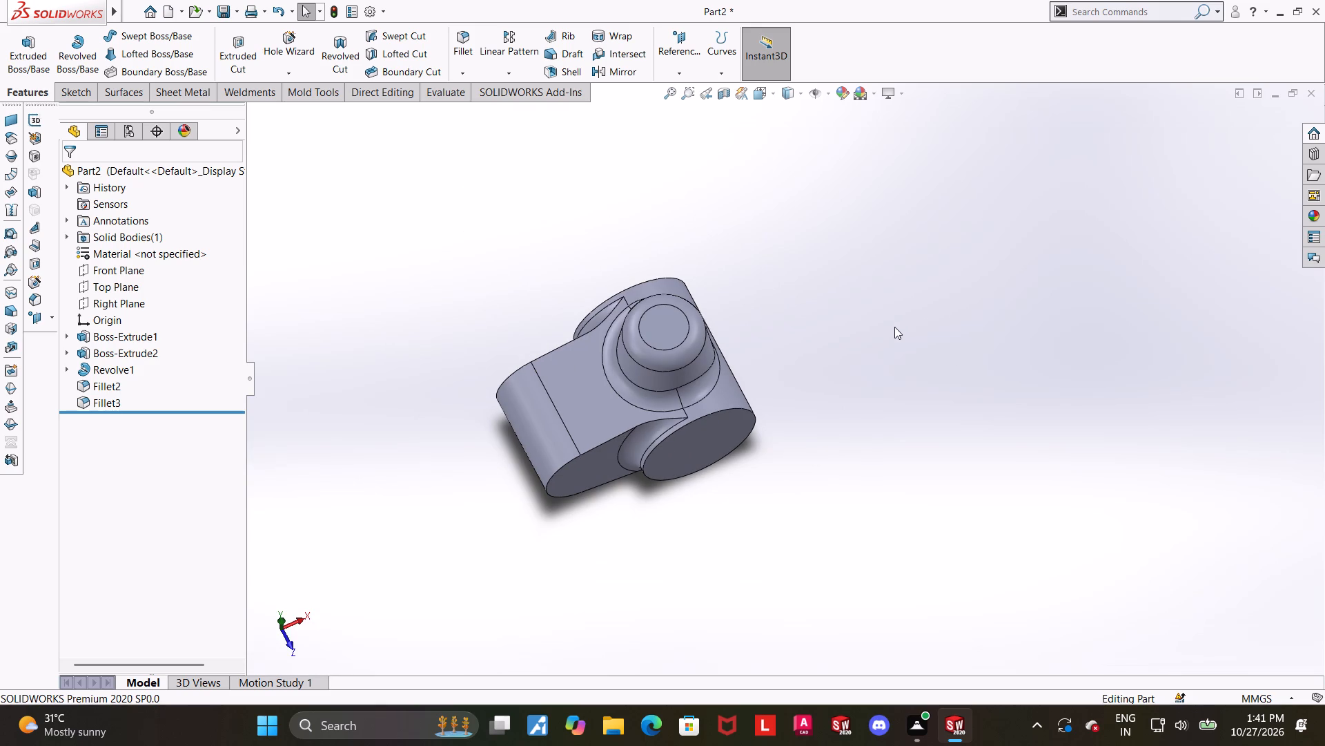
# Sketch a circle about 7.6 mm in diameter on the conical boss's top face, centred on the origin.
pyautogui.scroll(-2, 718, 319)
pyautogui.moveTo(716, 337); pyautogui.dragTo(724, 381, button='middle')
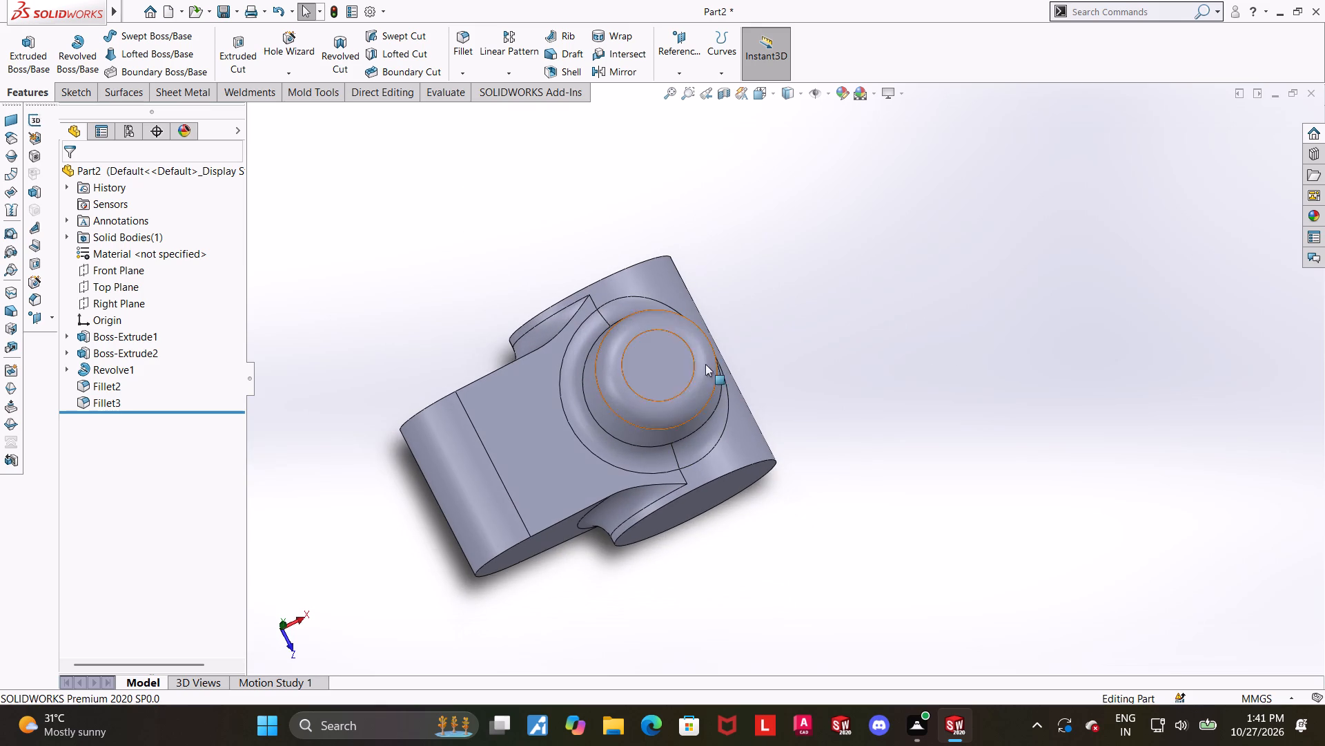
pyautogui.click(677, 370)
pyautogui.click(737, 332)
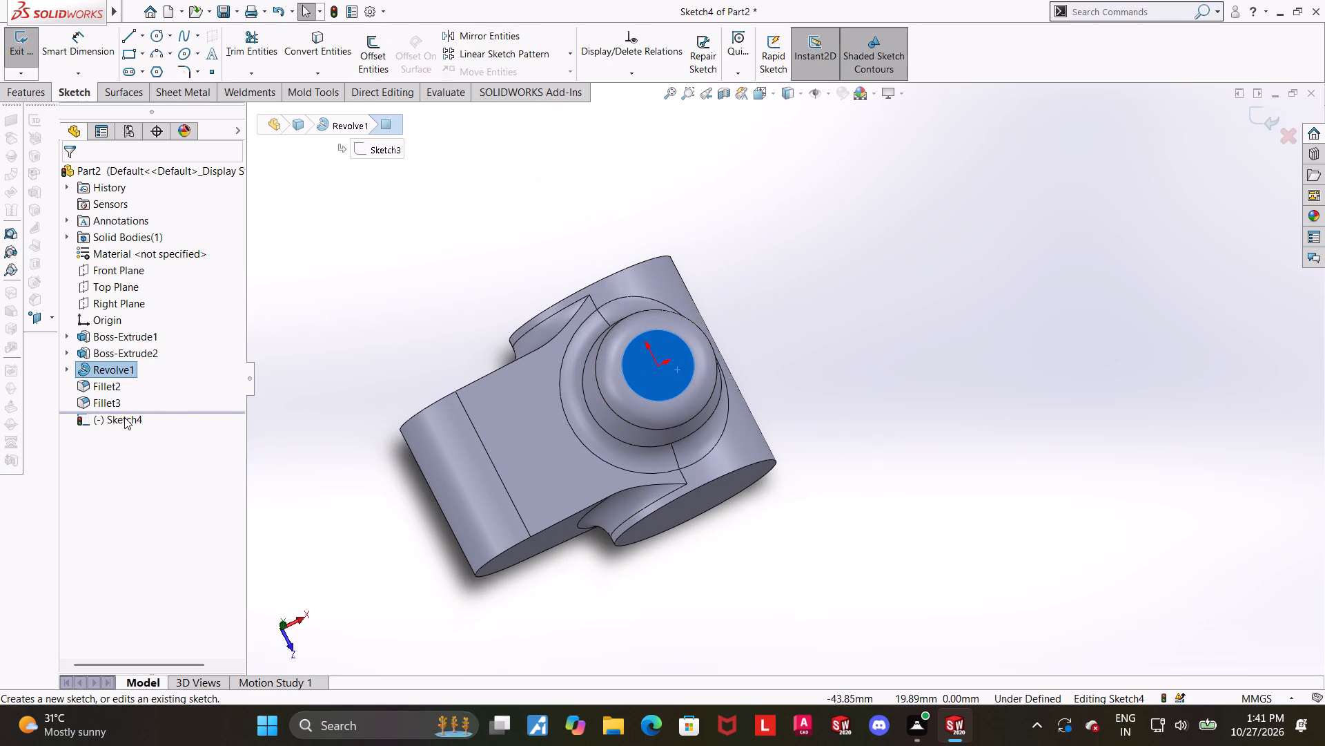
pyautogui.click(124, 417)
pyautogui.click(153, 401)
pyautogui.click(157, 37)
pyautogui.scroll(1, 1168, 365)
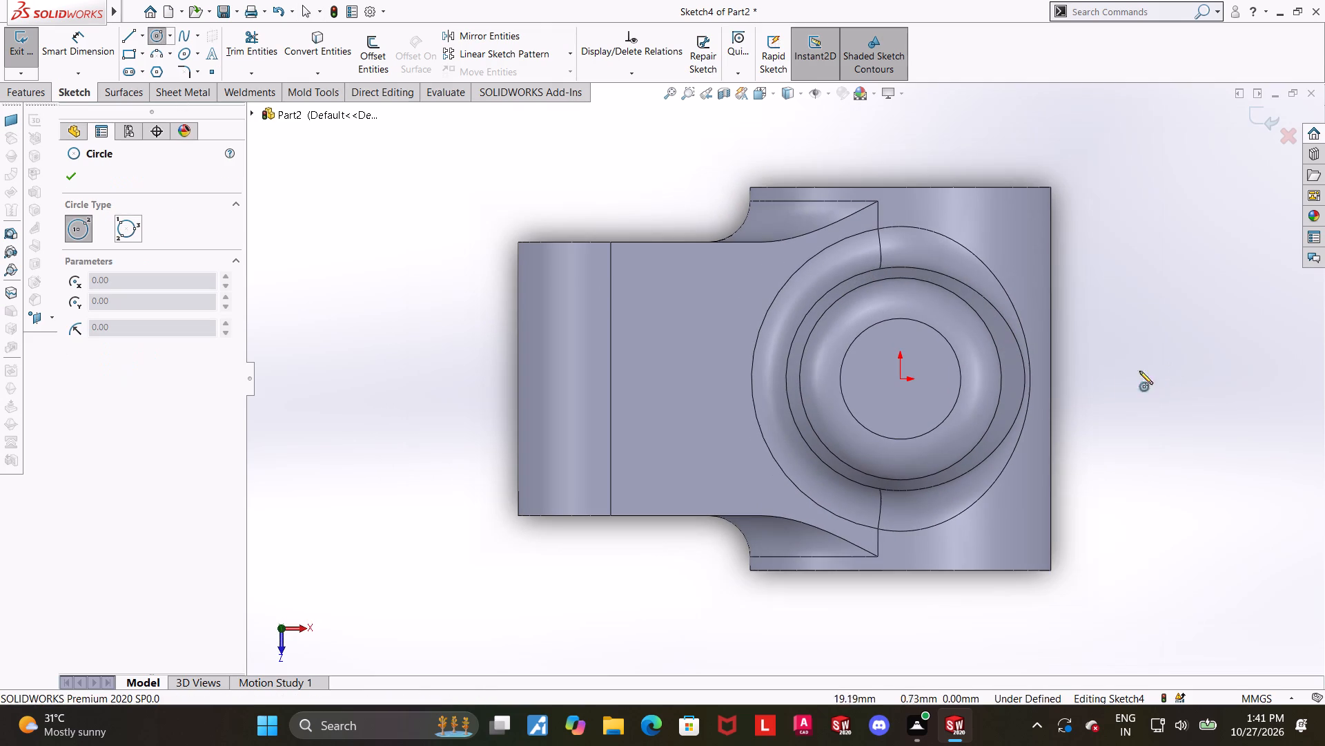
pyautogui.click(901, 381)
pyautogui.click(935, 340)
pyautogui.press('Escape')
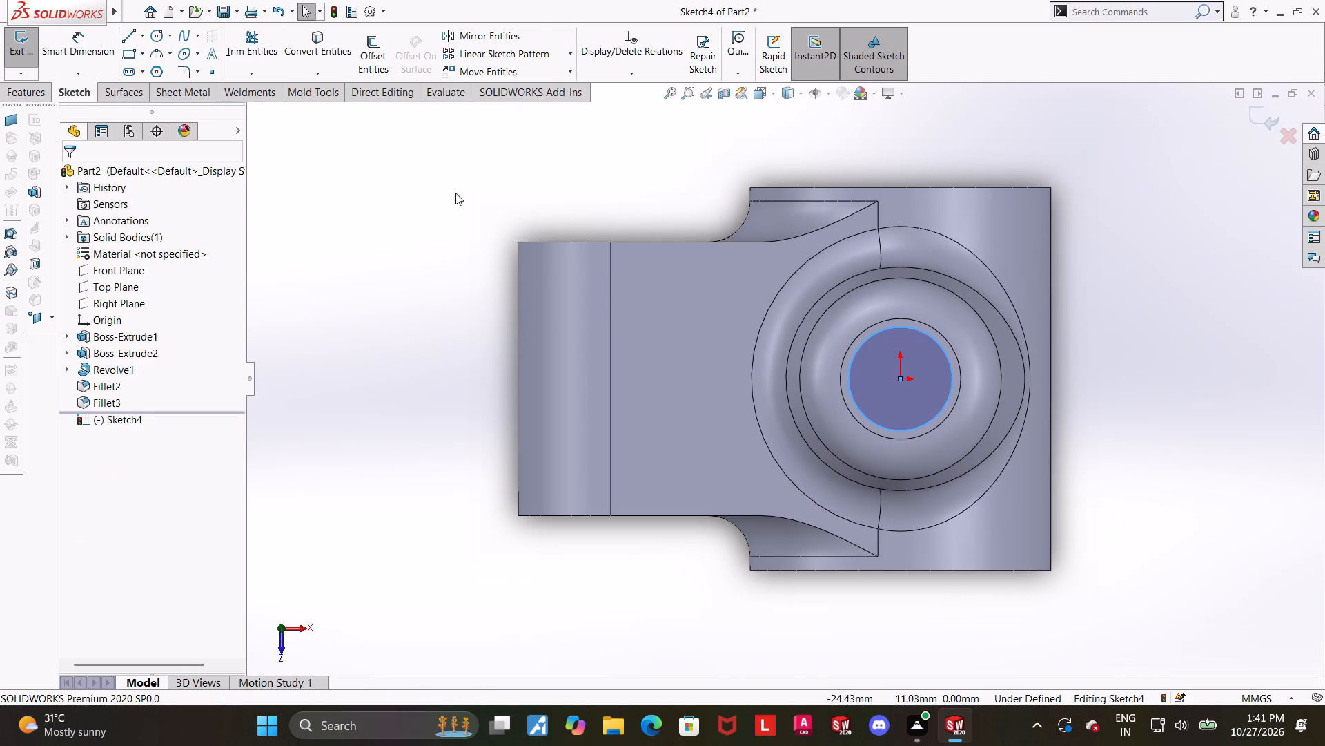
# Dimension the circle on the boss's top face with a 9 mm diameter.
pyautogui.click(103, 54)
pyautogui.scroll(1, 530, 311)
pyautogui.scroll(-1, 677, 320)
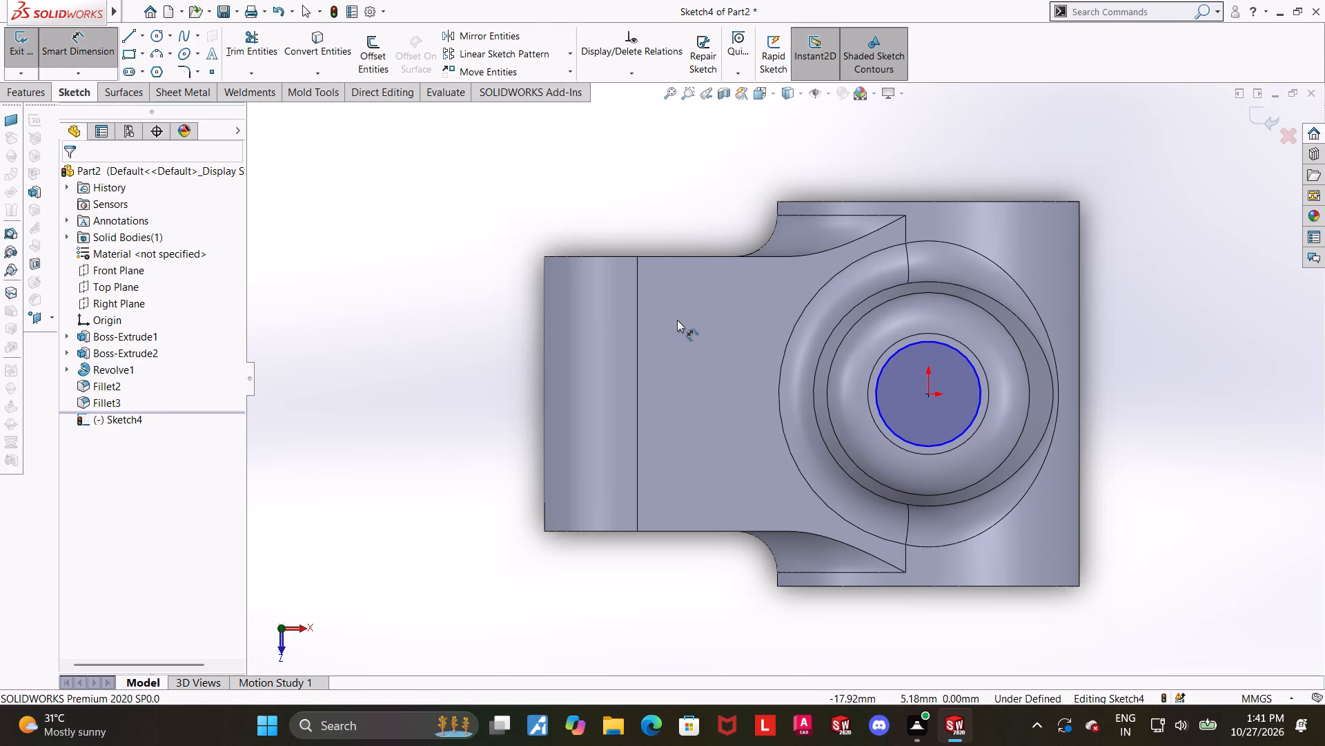
pyautogui.click(962, 356)
pyautogui.moveTo(1109, 283); pyautogui.dragTo(1108, 289)
pyautogui.press('9')
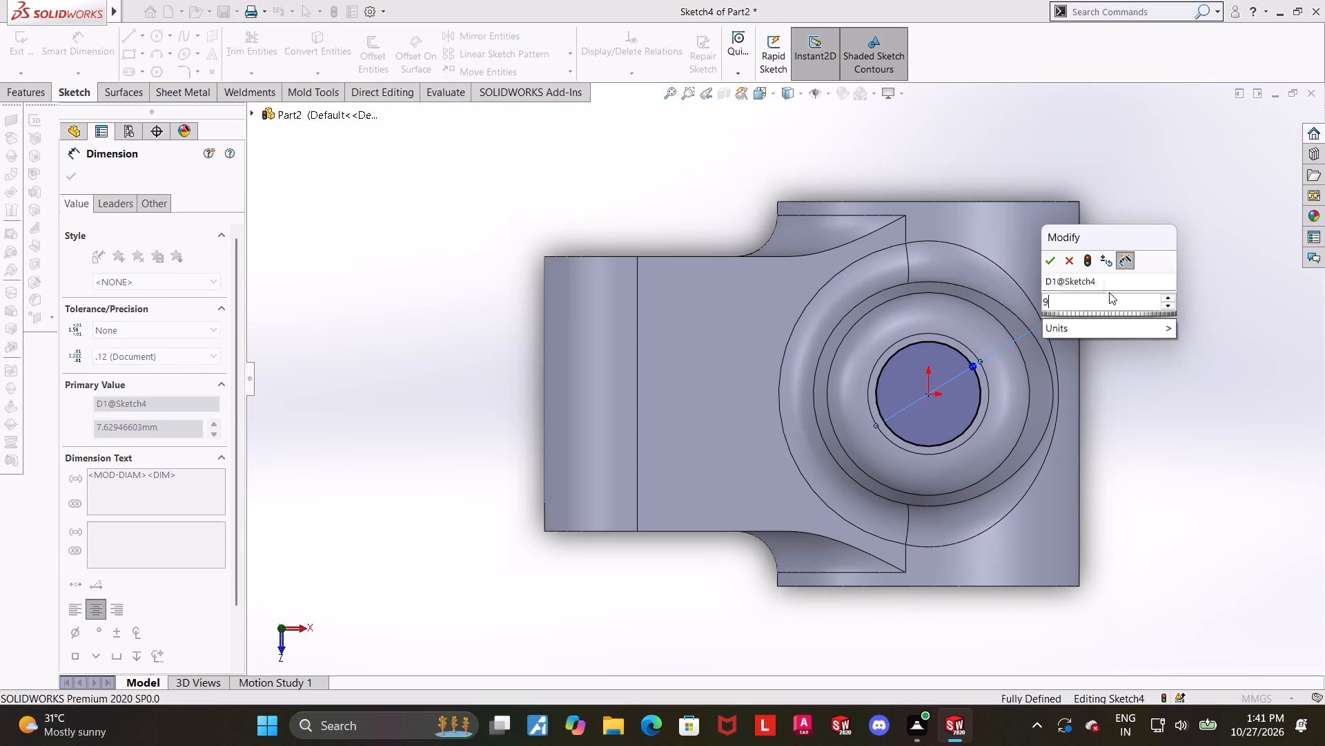
pyautogui.press('Return')
pyautogui.press('Escape')
# Examine the circle sketch on the boss's top face and the surrounding body from several angles.
pyautogui.scroll(1, 1088, 387)
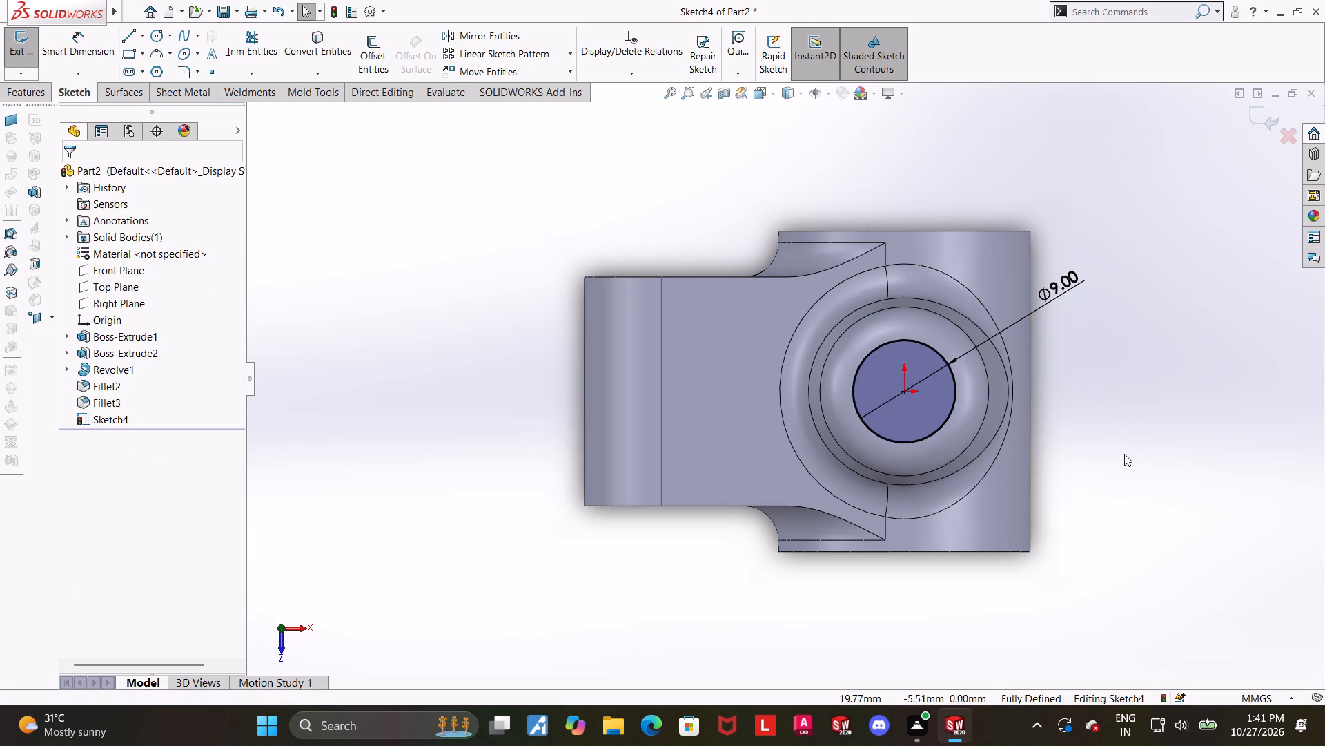
pyautogui.moveTo(1057, 485); pyautogui.dragTo(1059, 360, button='middle')
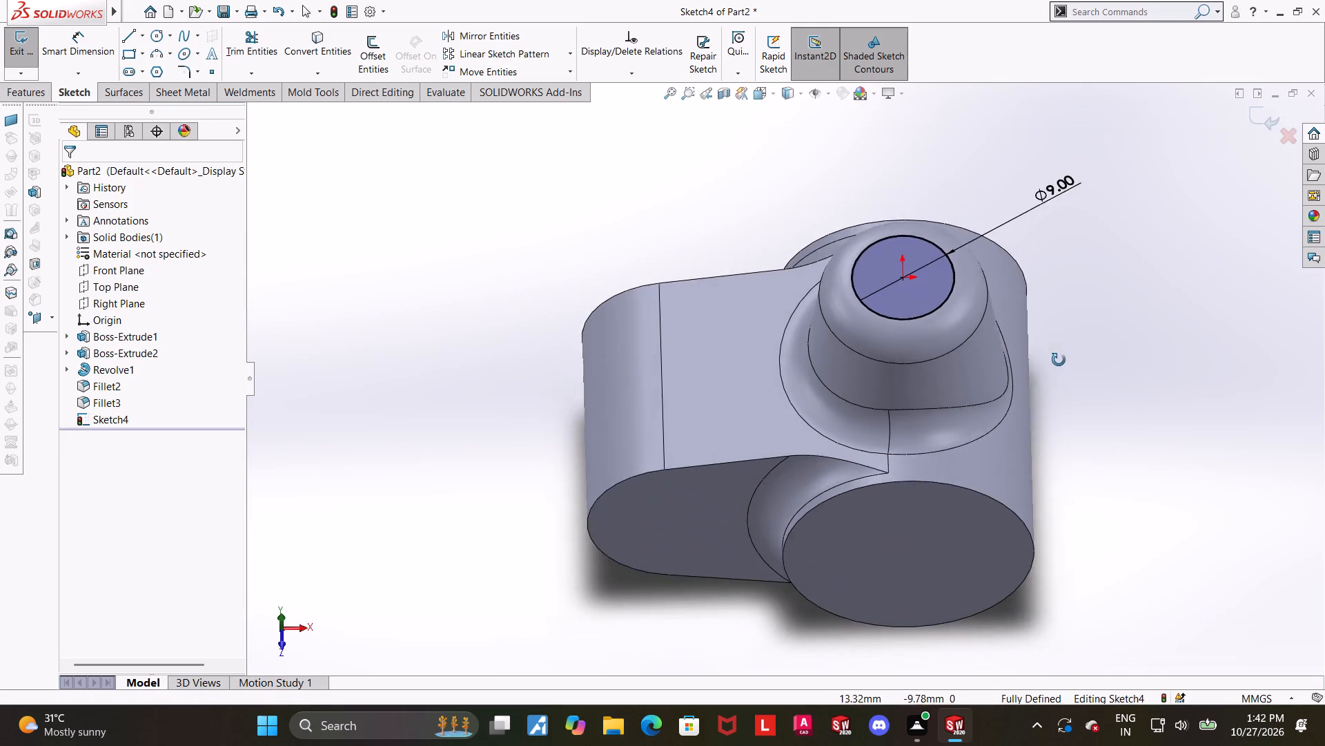
pyautogui.moveTo(1059, 360); pyautogui.dragTo(1061, 302, button='middle')
pyautogui.scroll(1, 1061, 302)
pyautogui.scroll(-2, 981, 444)
pyautogui.moveTo(973, 478); pyautogui.dragTo(999, 424, button='middle')
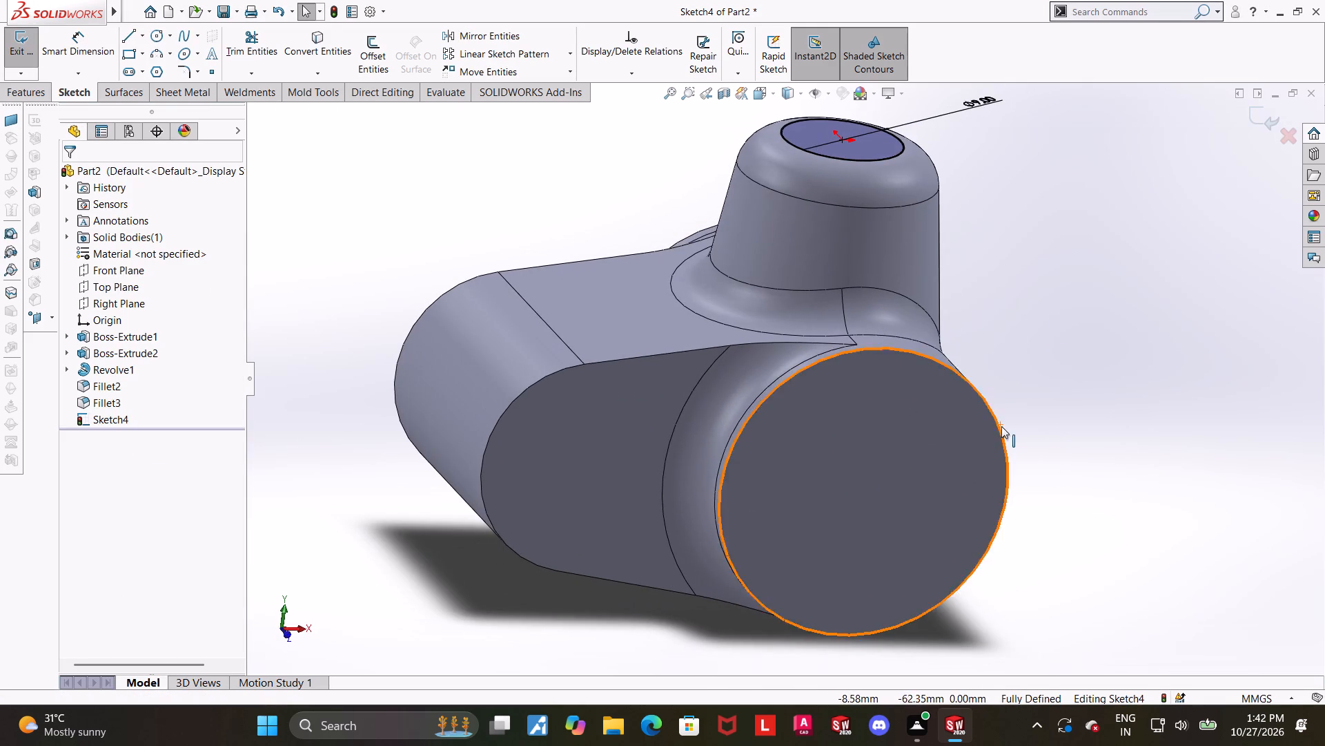
pyautogui.scroll(4, 1025, 343)
pyautogui.scroll(-2, 918, 280)
pyautogui.moveTo(800, 294); pyautogui.dragTo(796, 336, button='middle')
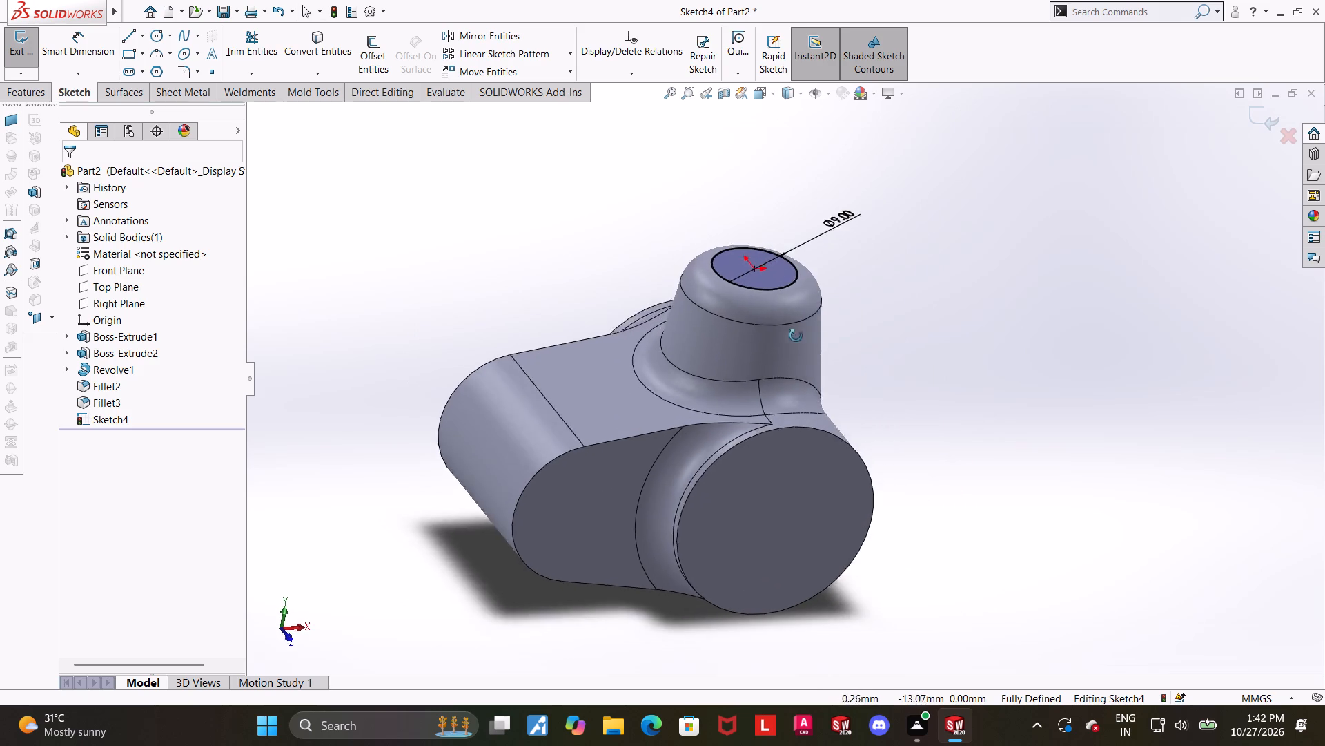
pyautogui.moveTo(796, 336); pyautogui.dragTo(771, 325, button='middle')
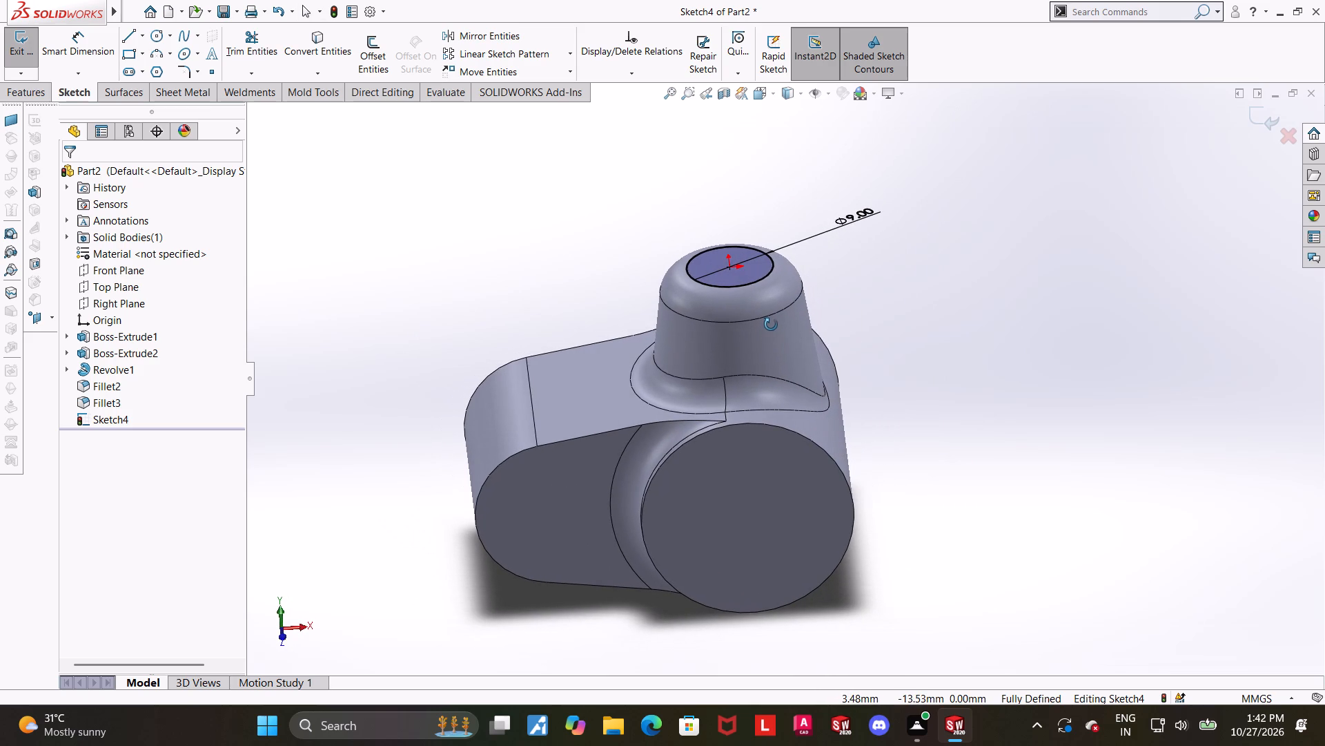
pyautogui.moveTo(771, 325); pyautogui.dragTo(798, 303, button='middle')
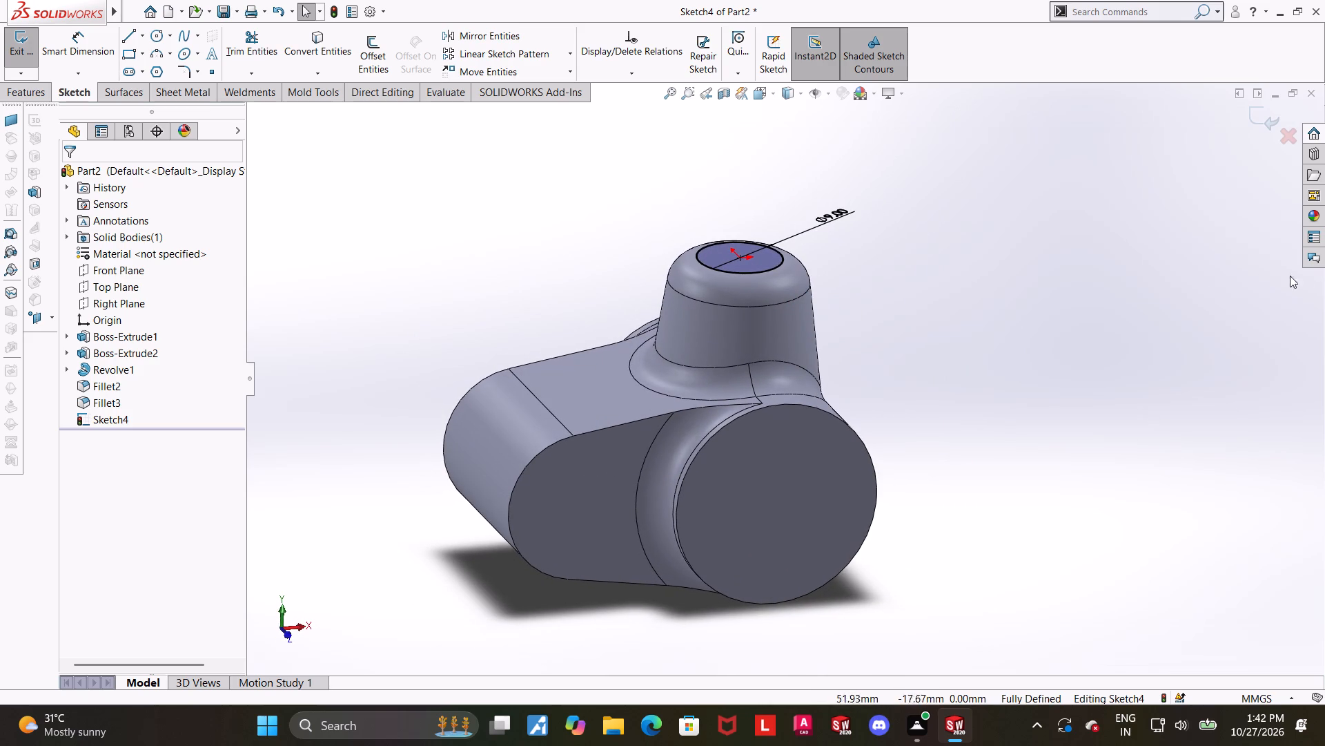
# Close the circle sketch and cut-extrude it into the conical boss as a blind hole 22 mm deep.
pyautogui.click(1263, 133)
pyautogui.moveTo(957, 245); pyautogui.dragTo(954, 267, button='middle')
pyautogui.scroll(-1, 879, 229)
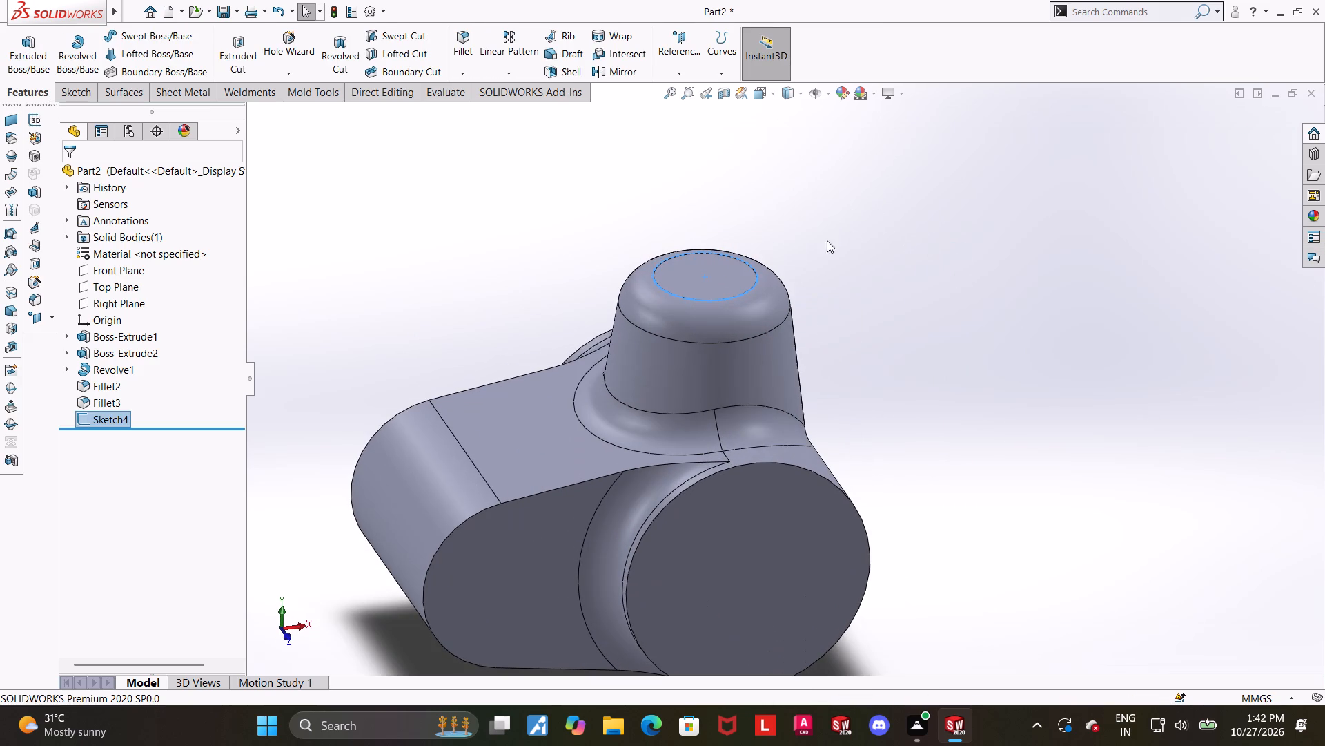
pyautogui.click(238, 59)
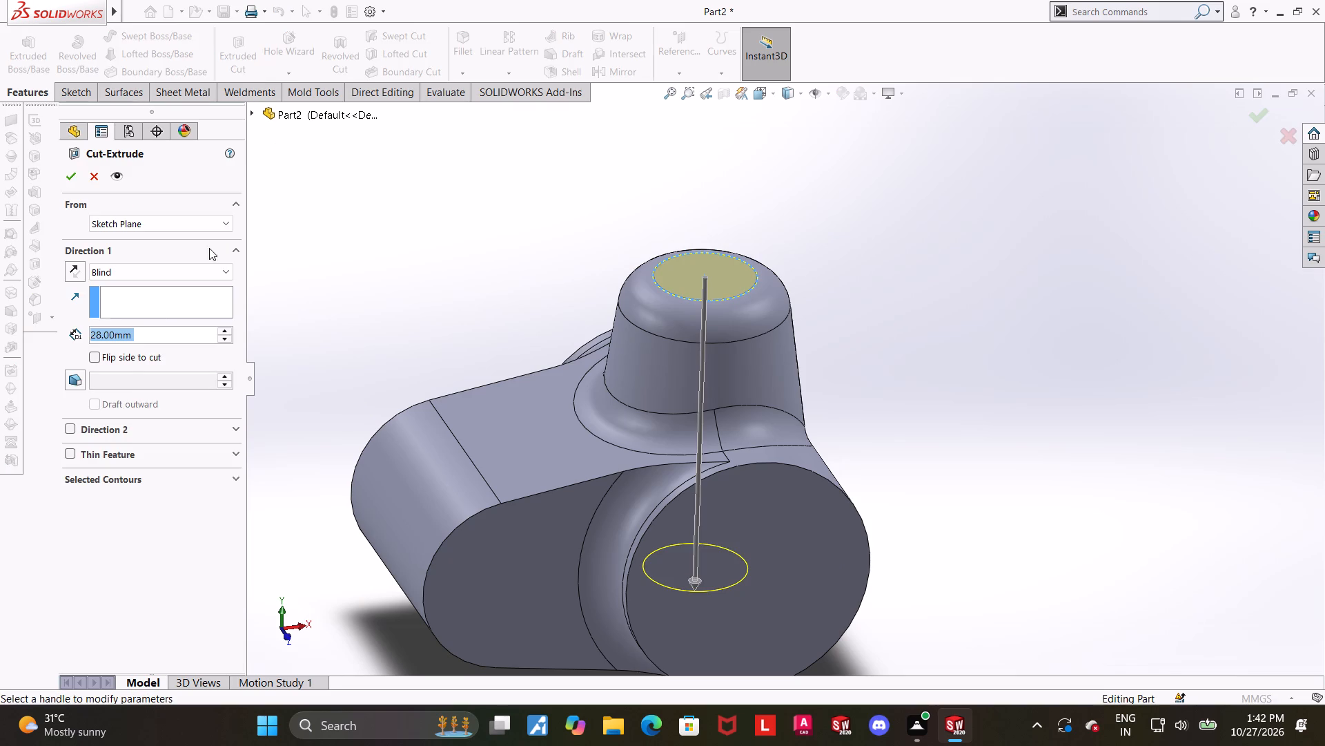
pyautogui.moveTo(670, 517); pyautogui.dragTo(666, 486, button='middle')
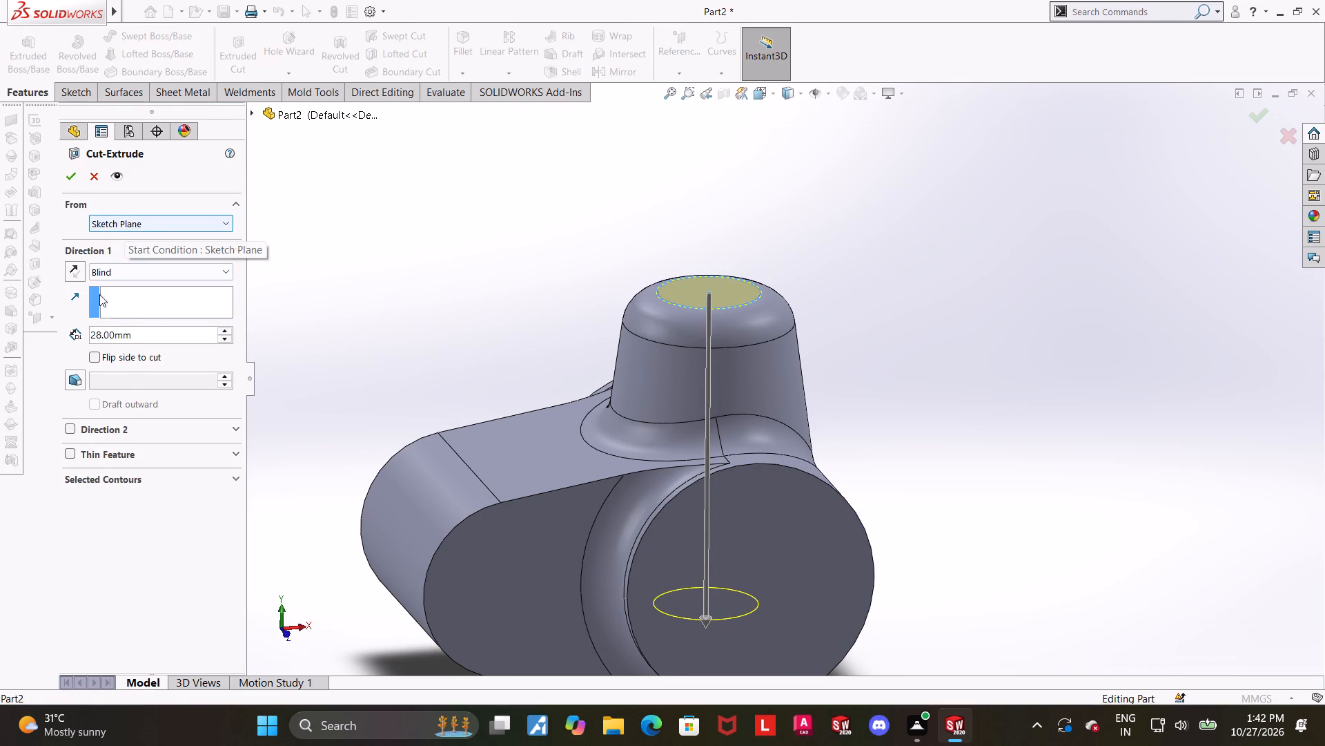
pyautogui.click(144, 343)
pyautogui.moveTo(153, 335); pyautogui.dragTo(24, 329)
pyautogui.press('2')
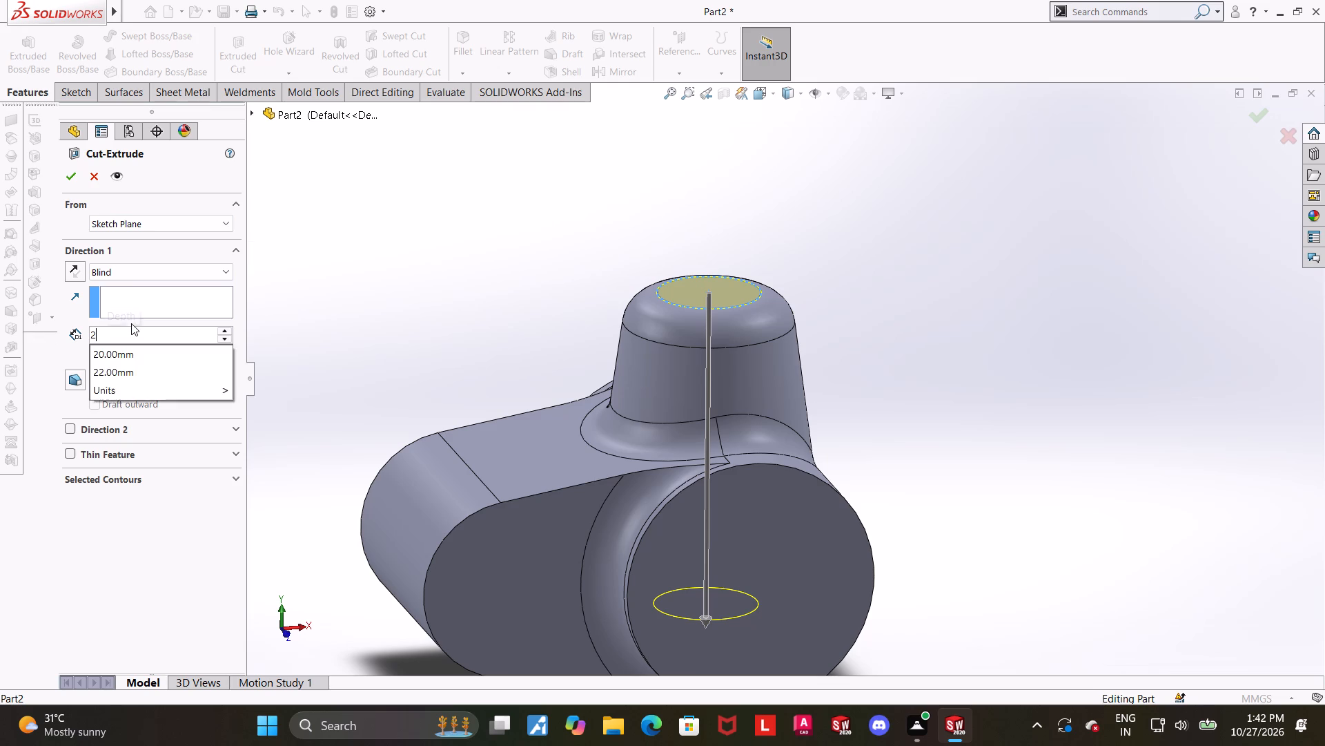
pyautogui.press('2')
pyautogui.press('Return')
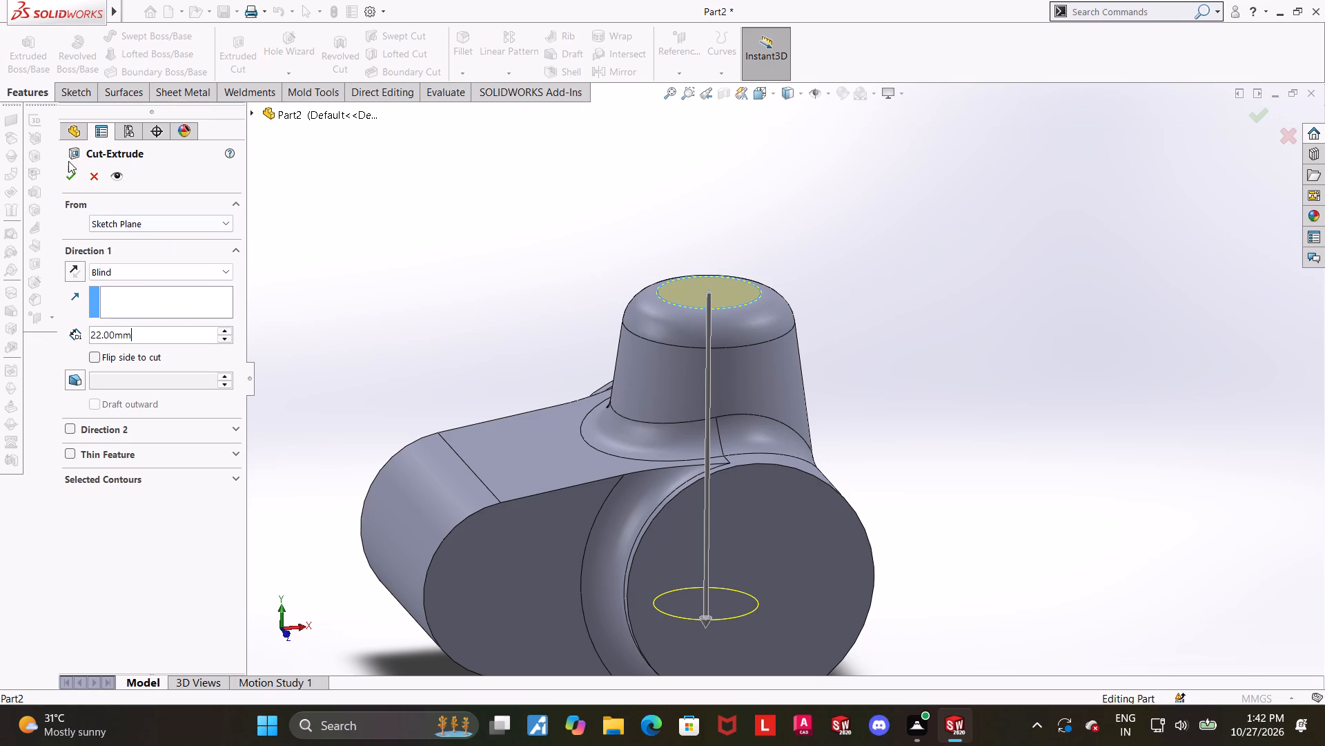
pyautogui.click(68, 171)
pyautogui.click(845, 319)
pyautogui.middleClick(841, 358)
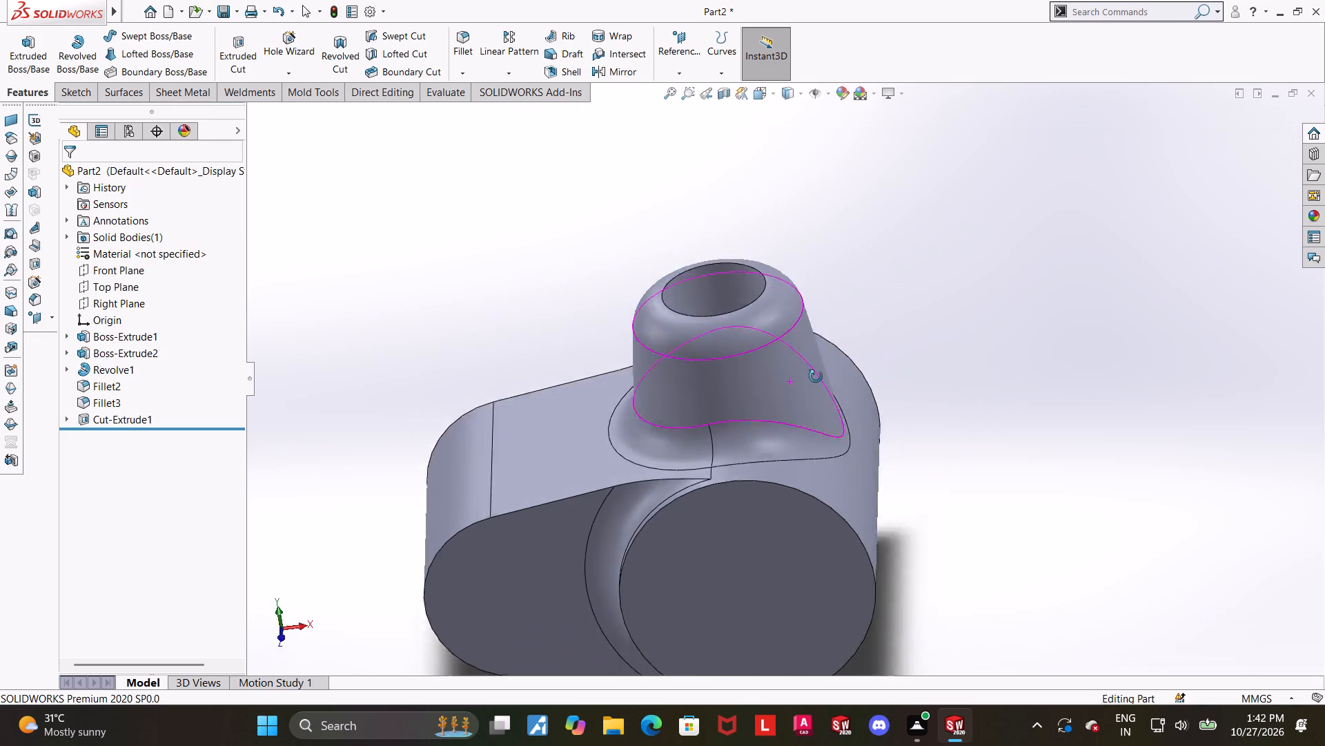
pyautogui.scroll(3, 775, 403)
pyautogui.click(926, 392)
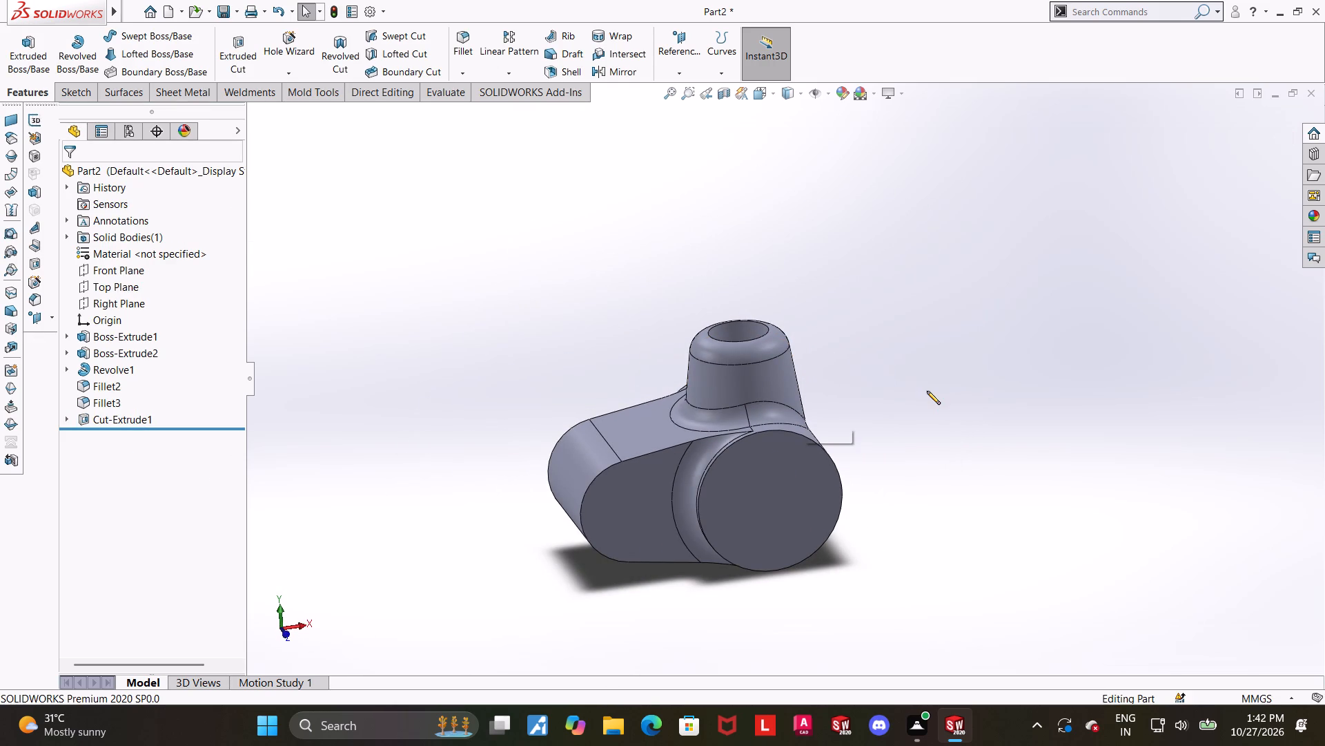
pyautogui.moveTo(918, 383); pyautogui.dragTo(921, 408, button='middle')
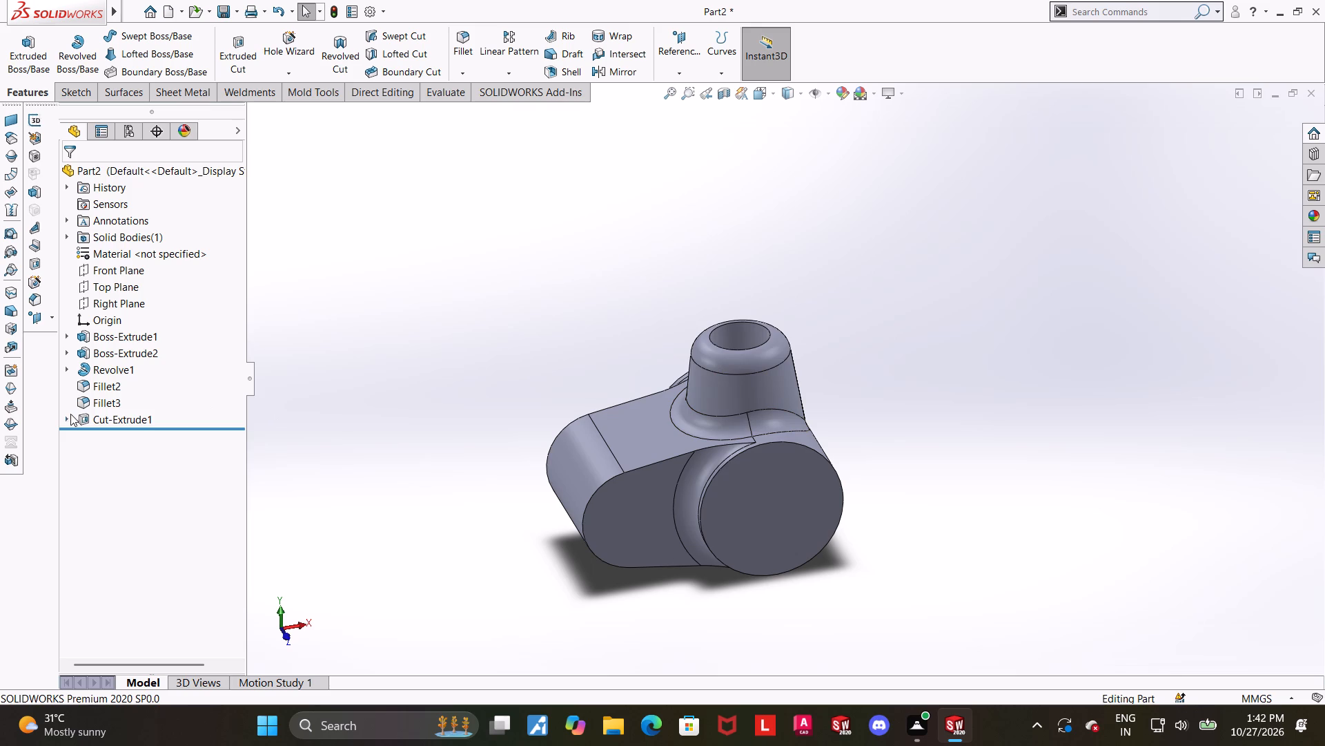
# Edit the sketch of the conical boss's blind hole, set the circle's diameter to 8 mm and close the sketch.
pyautogui.click(68, 416)
pyautogui.click(124, 435)
pyautogui.click(132, 396)
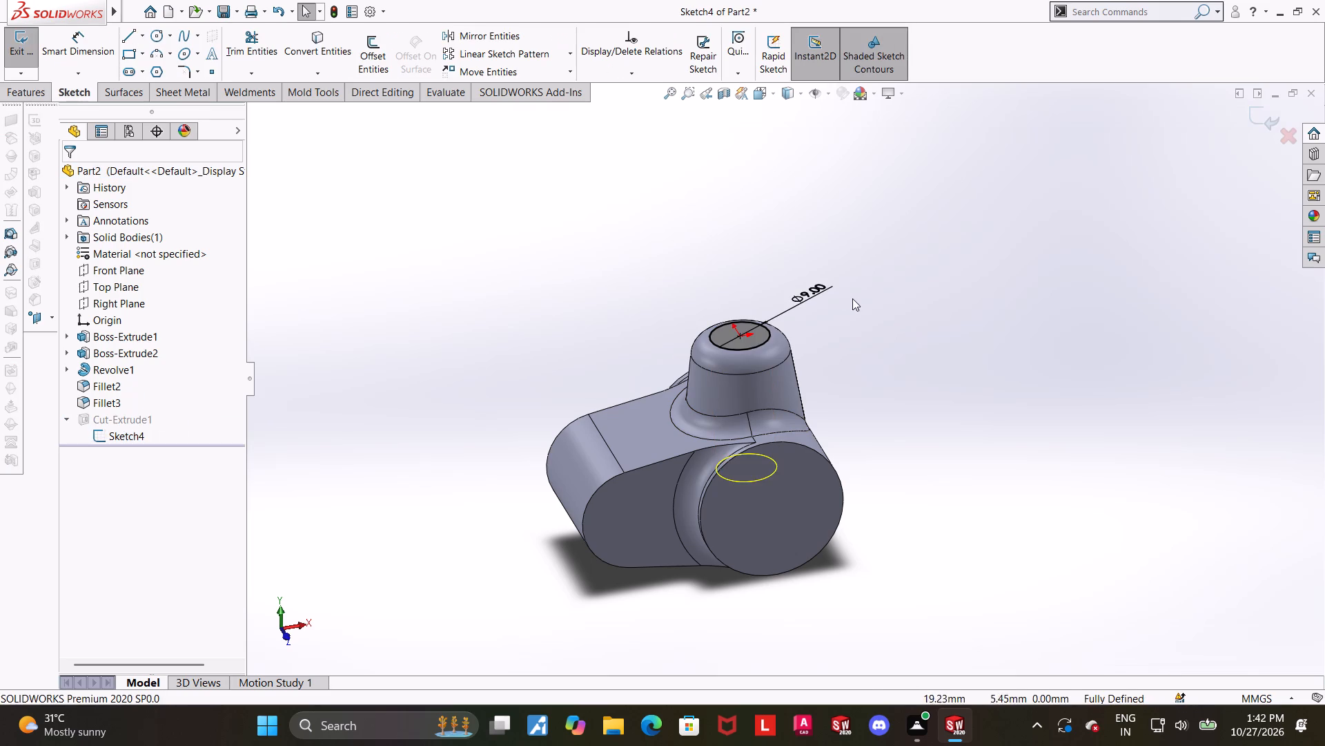
pyautogui.moveTo(856, 338); pyautogui.dragTo(851, 451, button='middle')
pyautogui.doubleClick(816, 303)
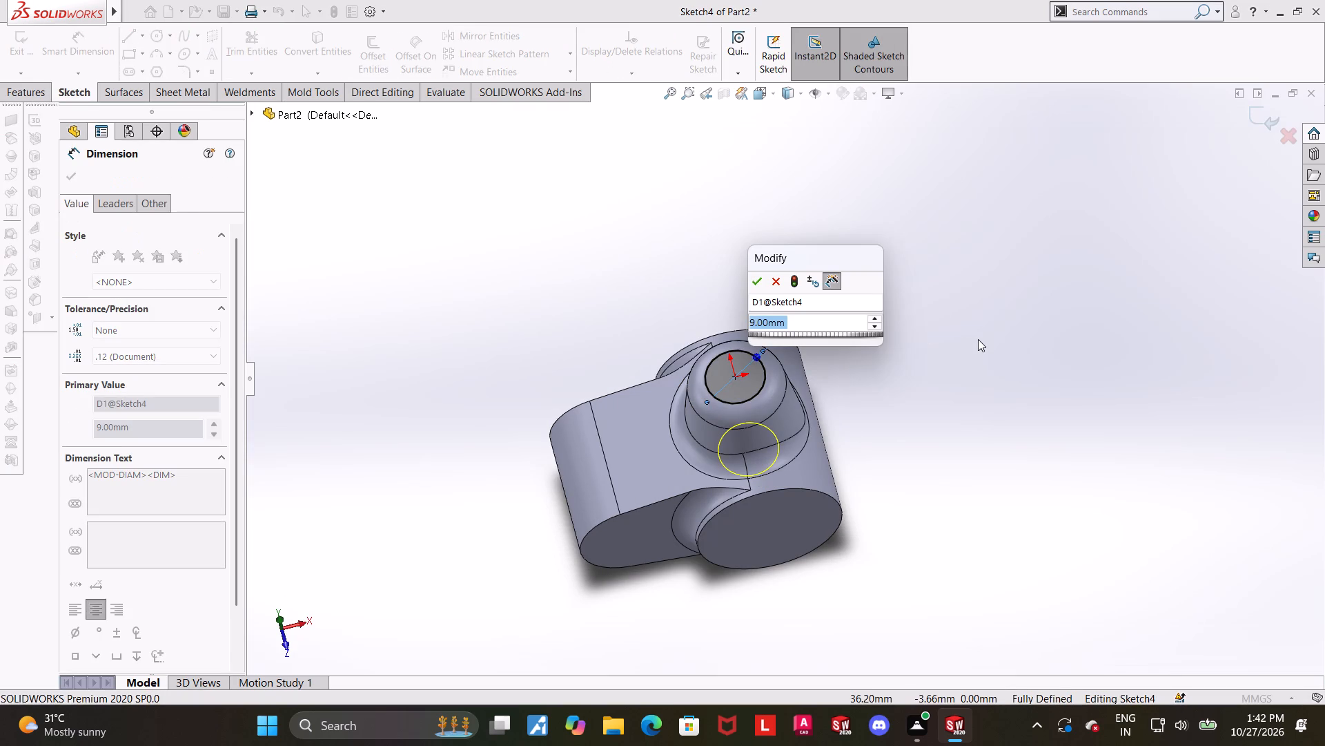
pyautogui.press('8')
pyautogui.press('Return')
pyautogui.click(66, 177)
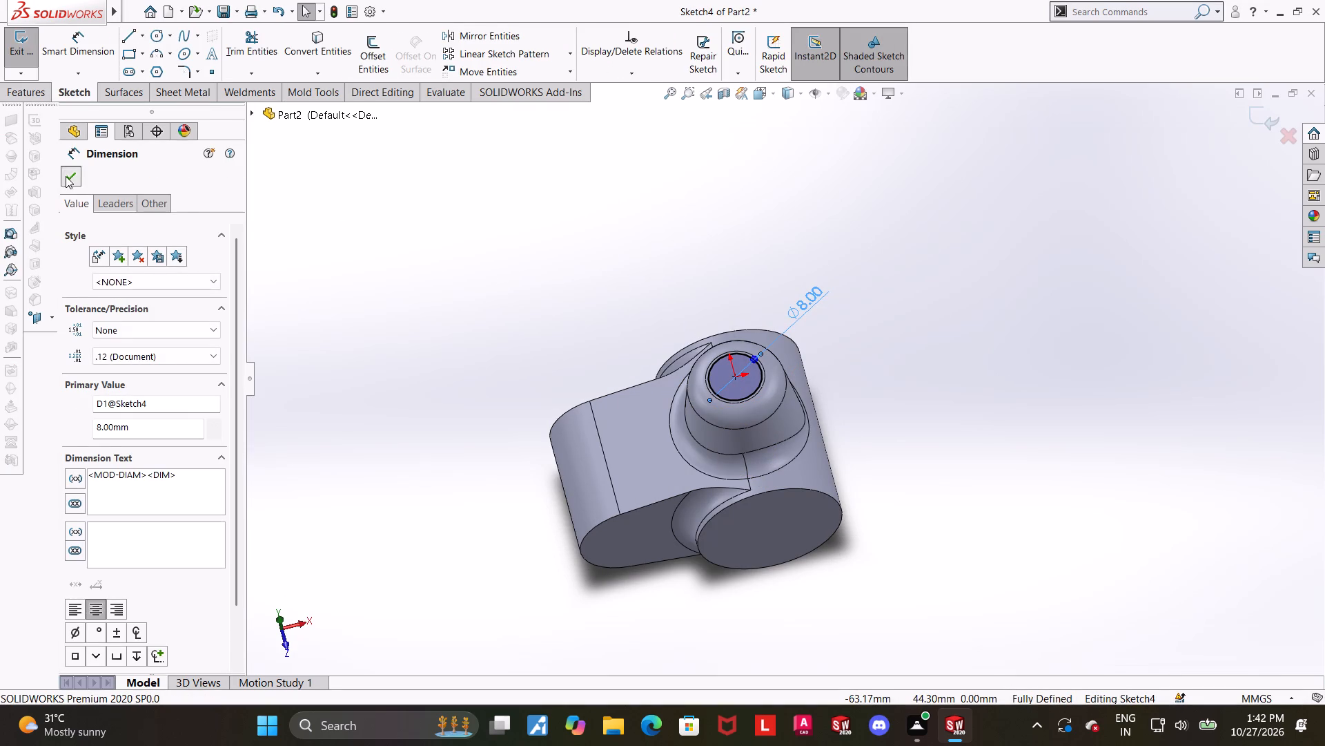
pyautogui.click(1027, 342)
pyautogui.click(1250, 118)
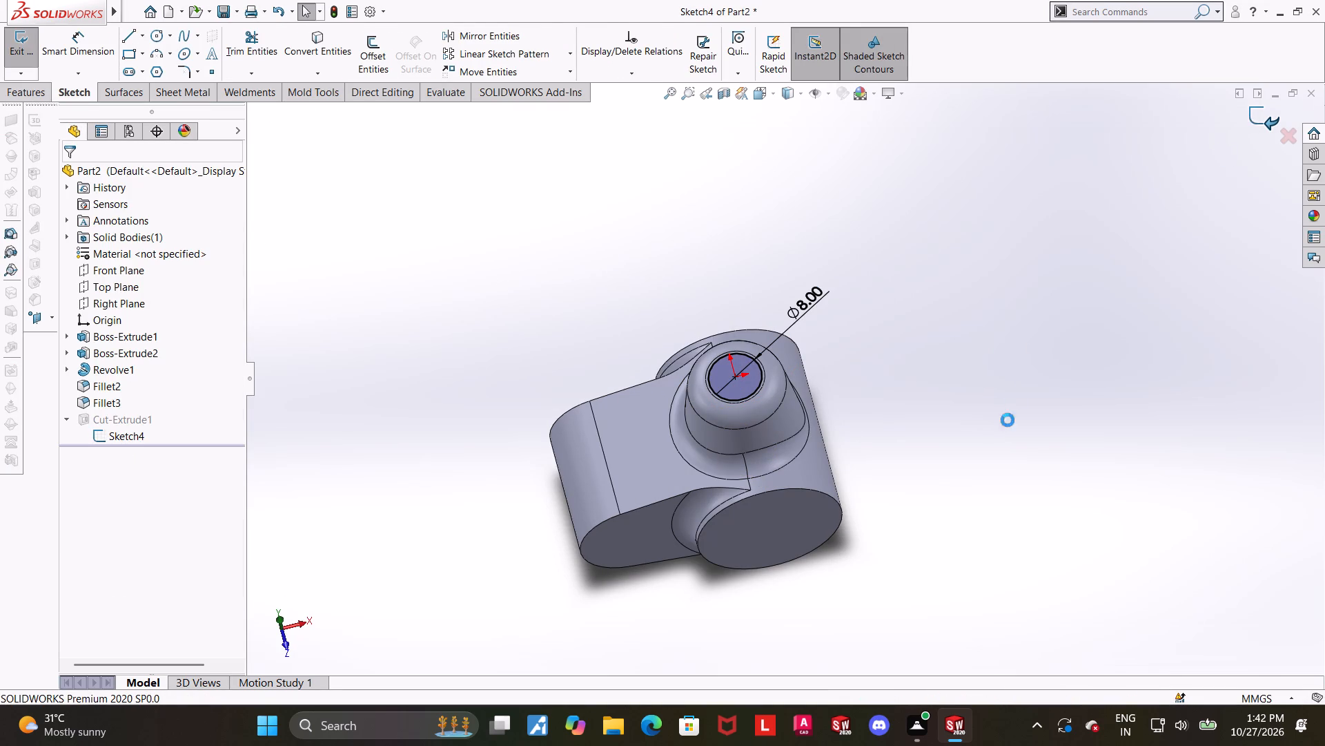
pyautogui.click(993, 421)
# Sketch a circle about 16.8 mm in diameter on the cylinder's flat end face, centred on the origin.
pyautogui.moveTo(836, 473); pyautogui.dragTo(841, 385, button='middle')
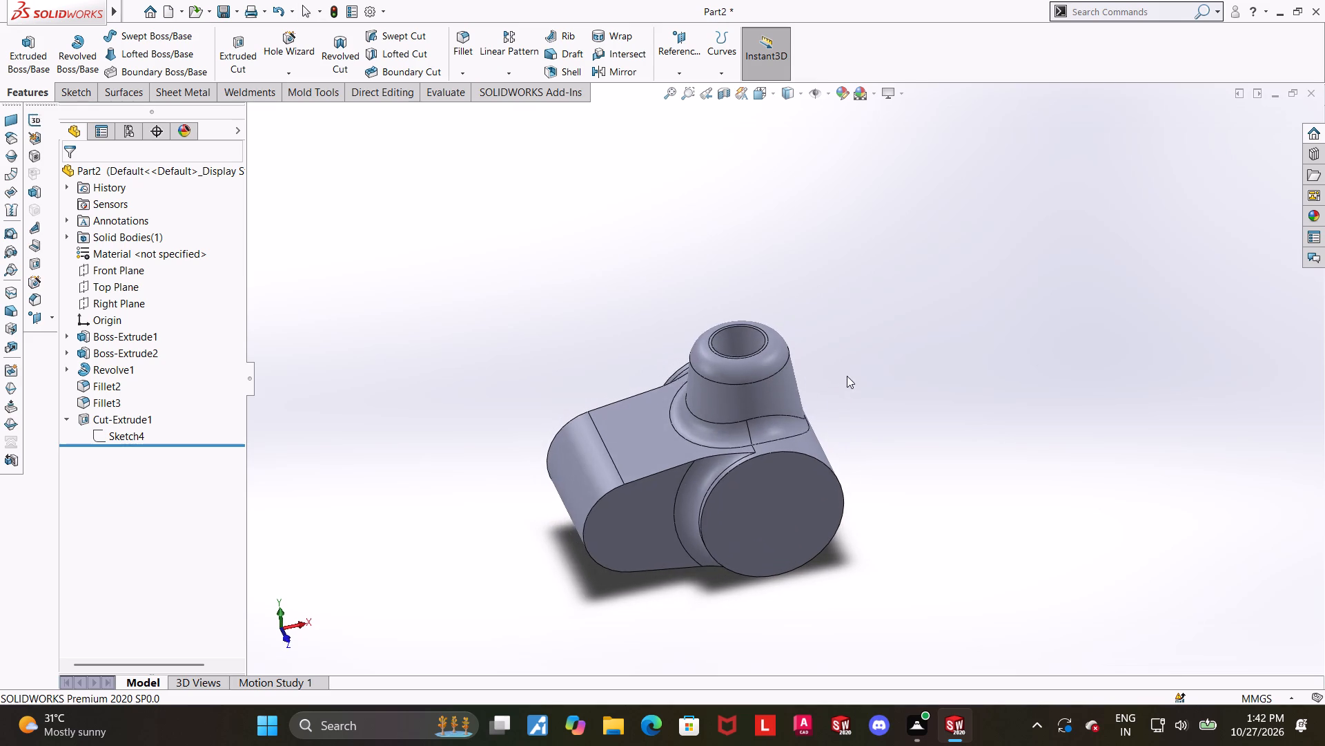
pyautogui.scroll(-3, 714, 354)
pyautogui.click(1150, 409)
pyautogui.scroll(3, 1139, 378)
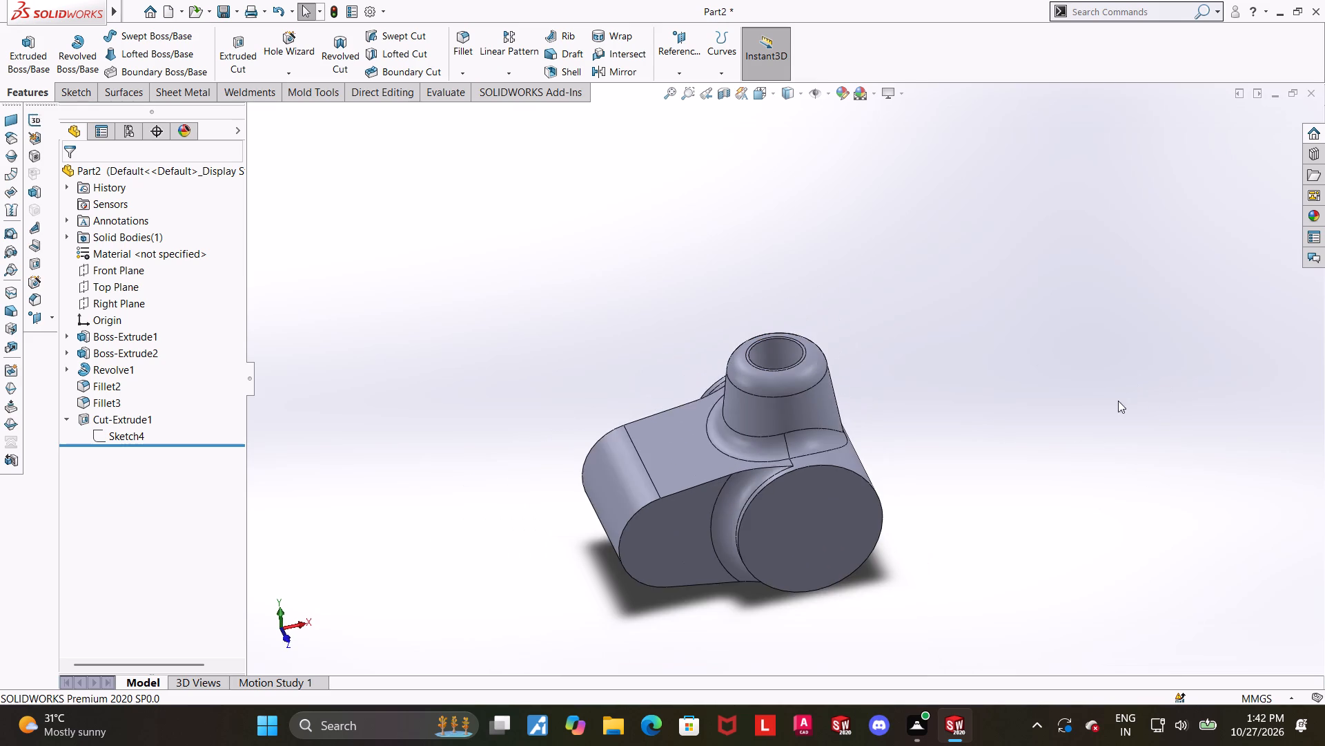
pyautogui.moveTo(1115, 401); pyautogui.dragTo(1105, 334, button='middle')
pyautogui.click(850, 488)
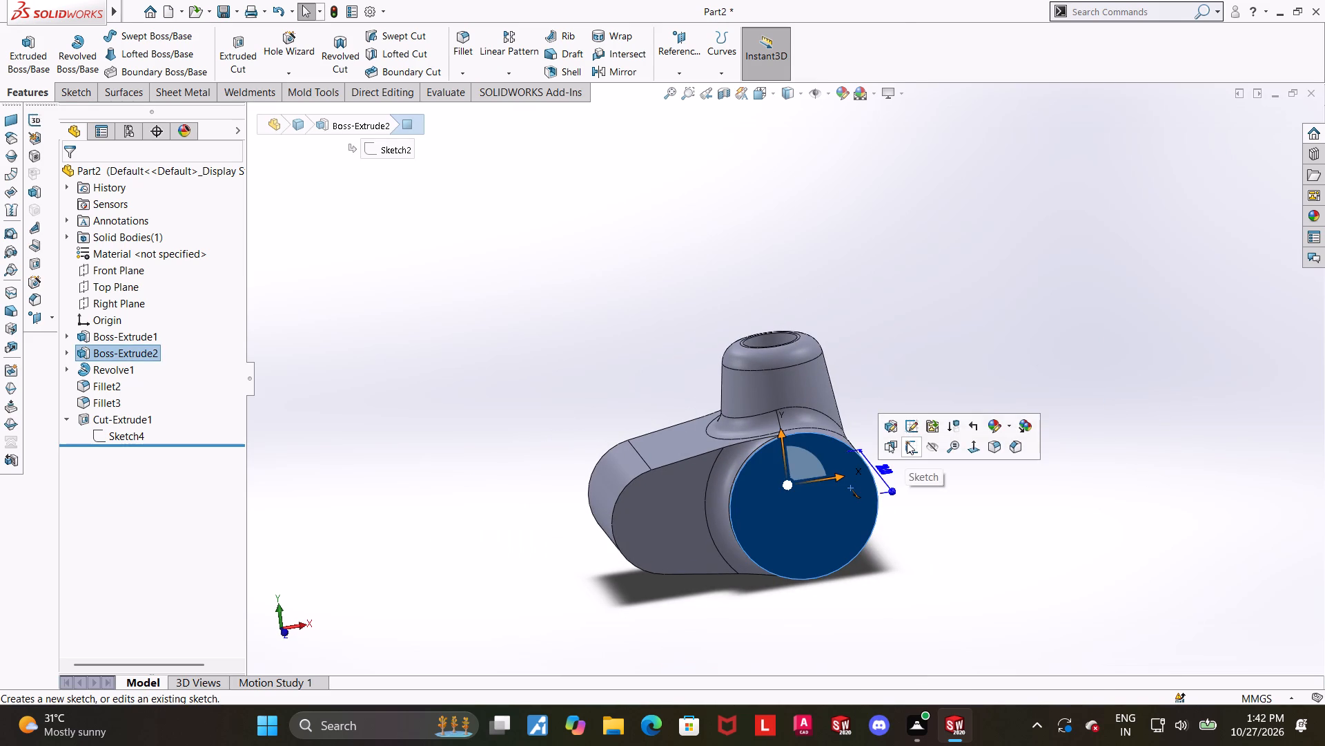
pyautogui.click(907, 442)
pyautogui.click(85, 457)
pyautogui.click(127, 439)
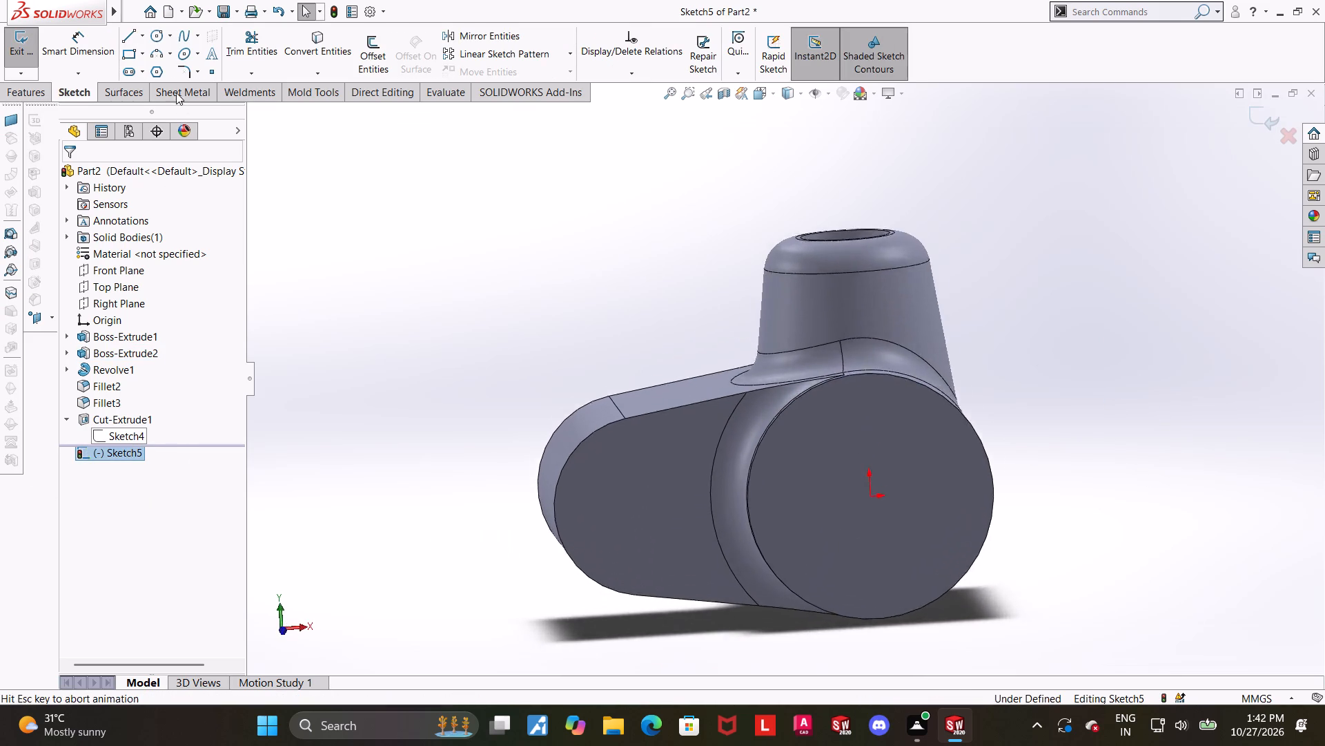
pyautogui.click(162, 42)
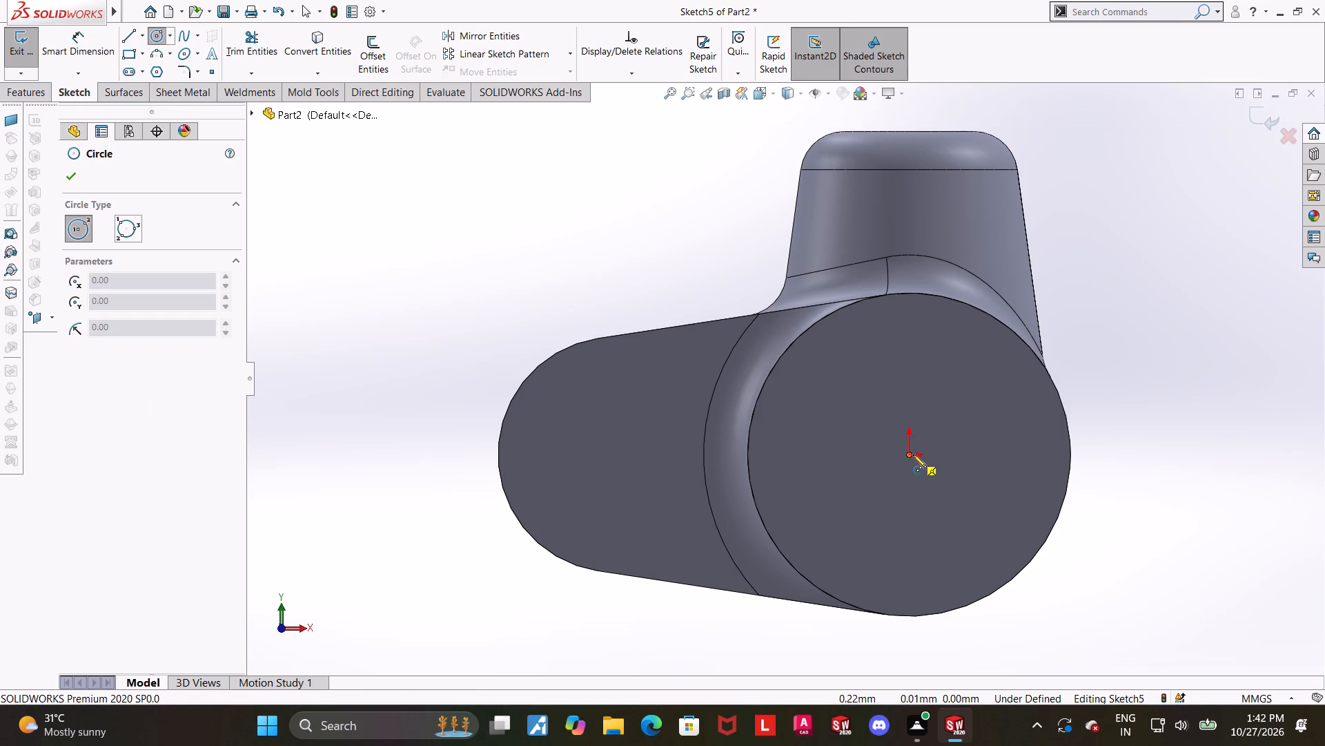
pyautogui.click(913, 455)
pyautogui.click(1005, 378)
pyautogui.press('Escape')
# Dimension the circle on the cylinder's end face with a 12 mm diameter.
pyautogui.click(92, 53)
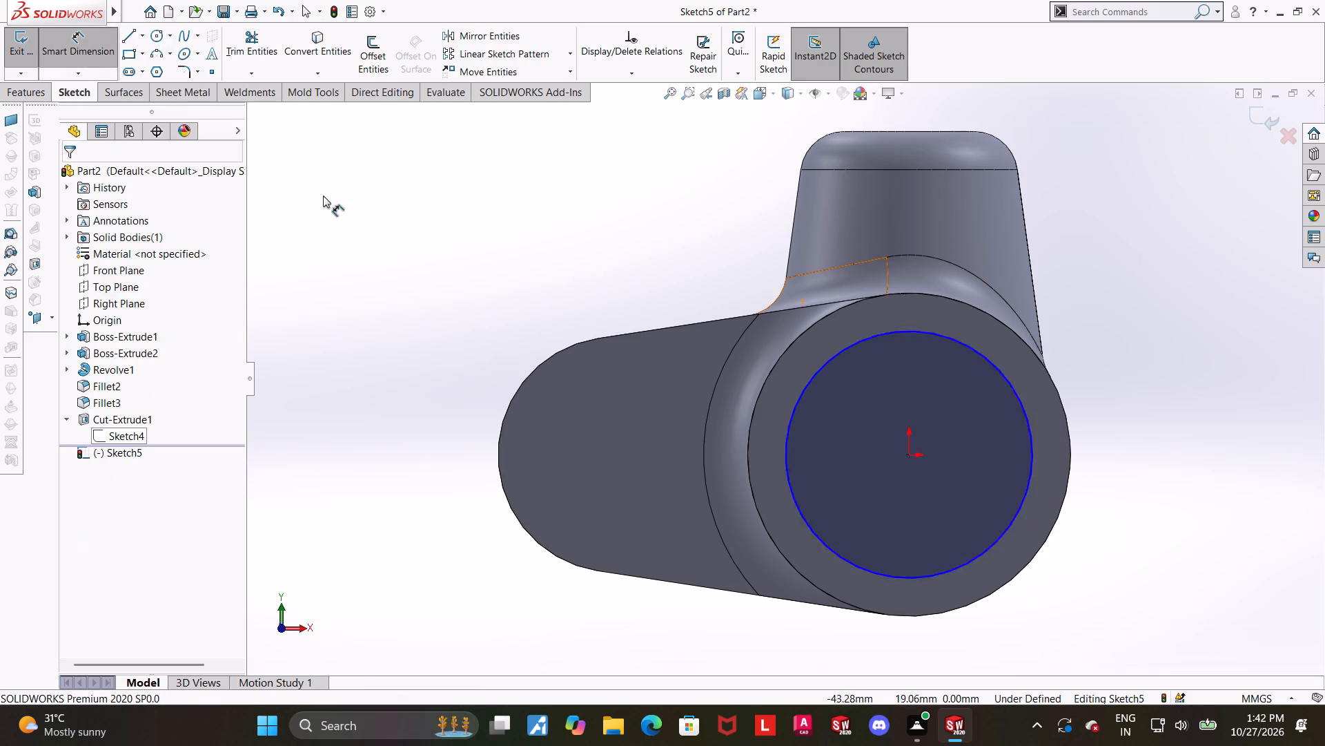
pyautogui.scroll(2, 333, 200)
pyautogui.scroll(-1, 666, 269)
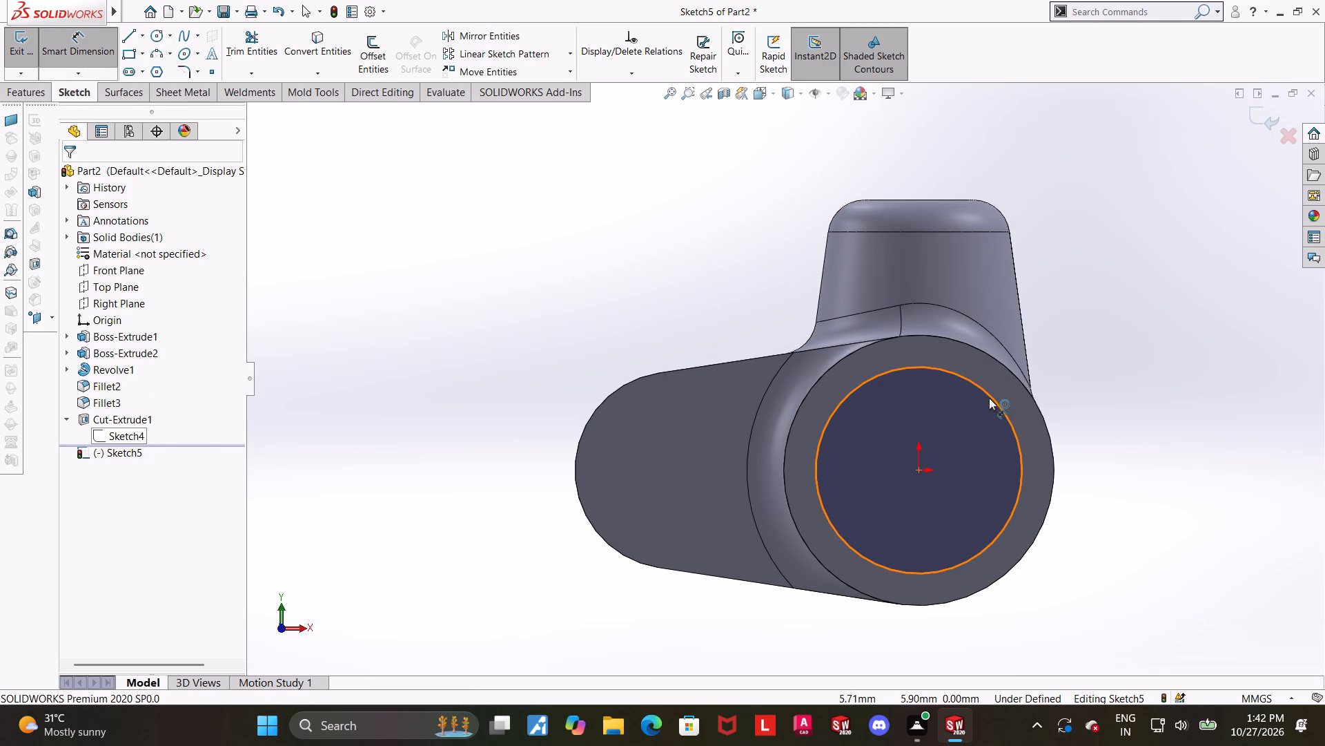
pyautogui.click(989, 398)
pyautogui.click(1194, 372)
pyautogui.write('12')
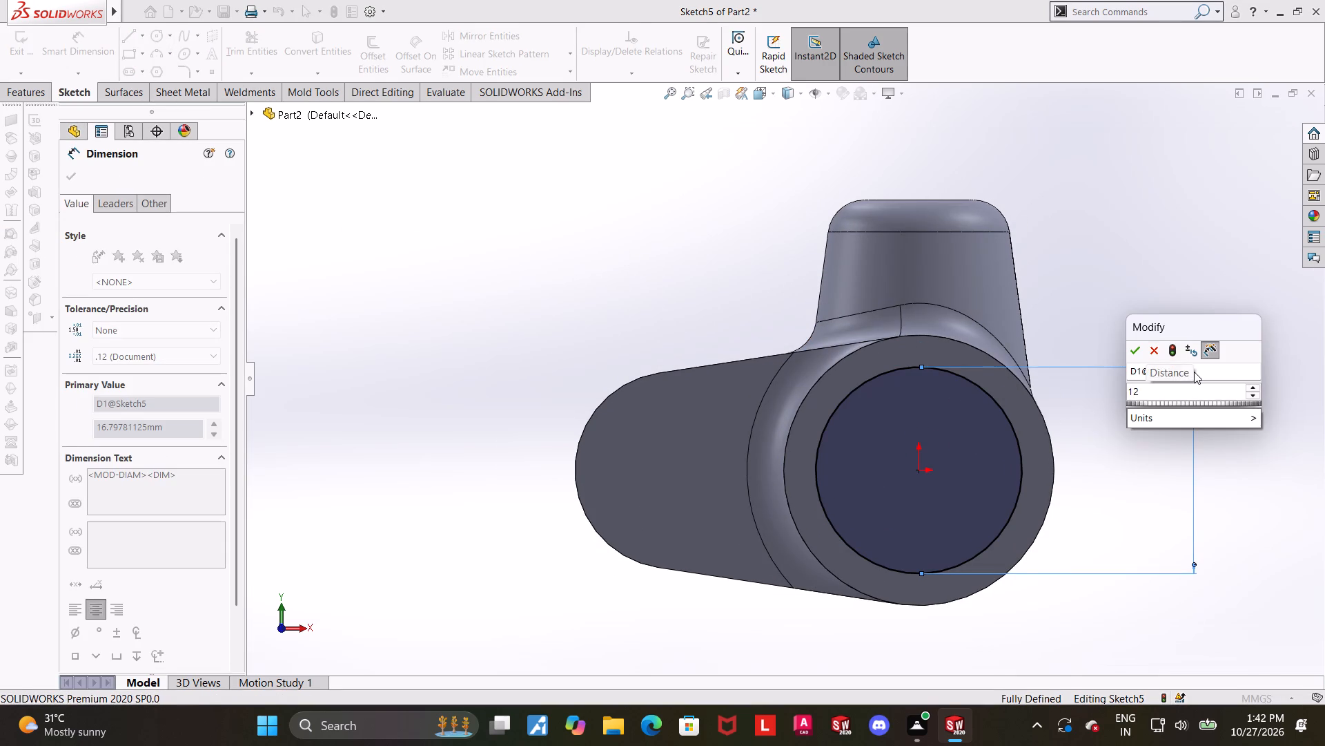
pyautogui.press('Return')
pyautogui.click(1115, 268)
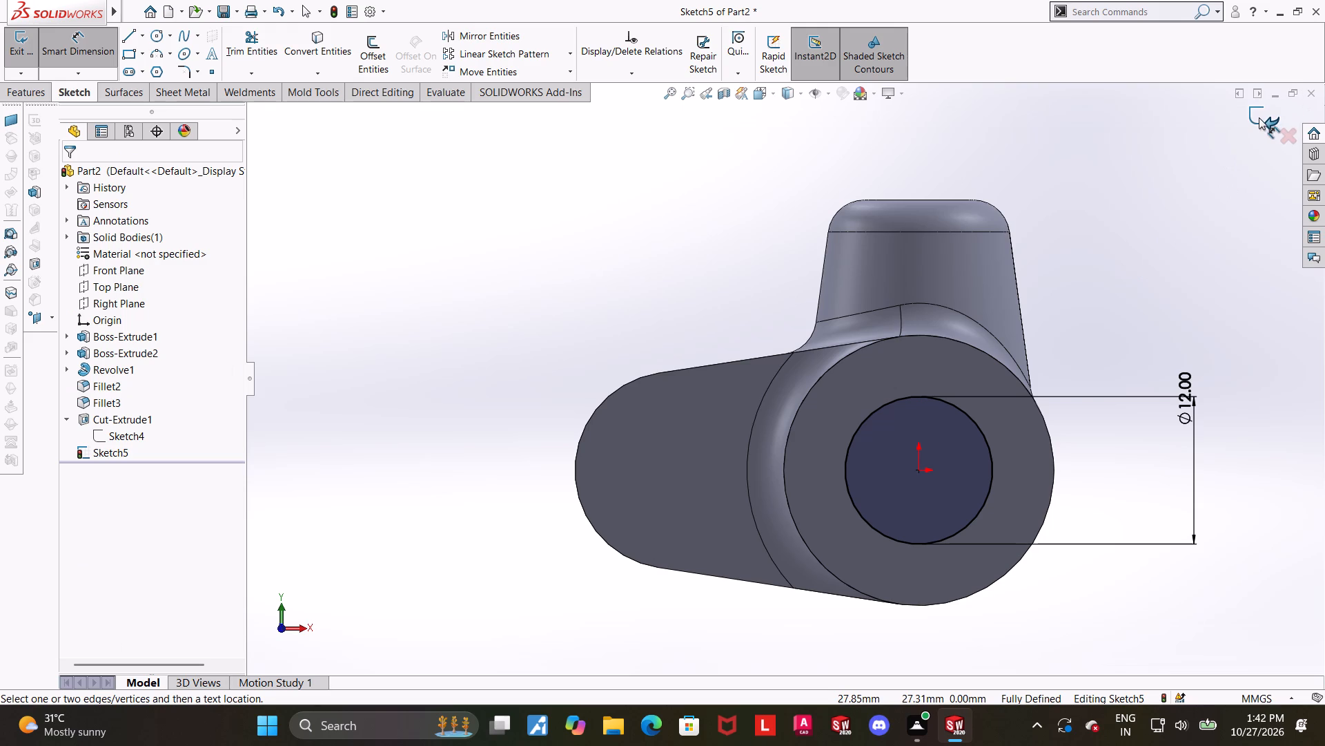
# Close the circle sketch and cut-extrude it Through All along the cylinder.
pyautogui.click(1257, 118)
pyautogui.scroll(3, 1141, 162)
pyautogui.moveTo(997, 357); pyautogui.dragTo(1046, 372, button='middle')
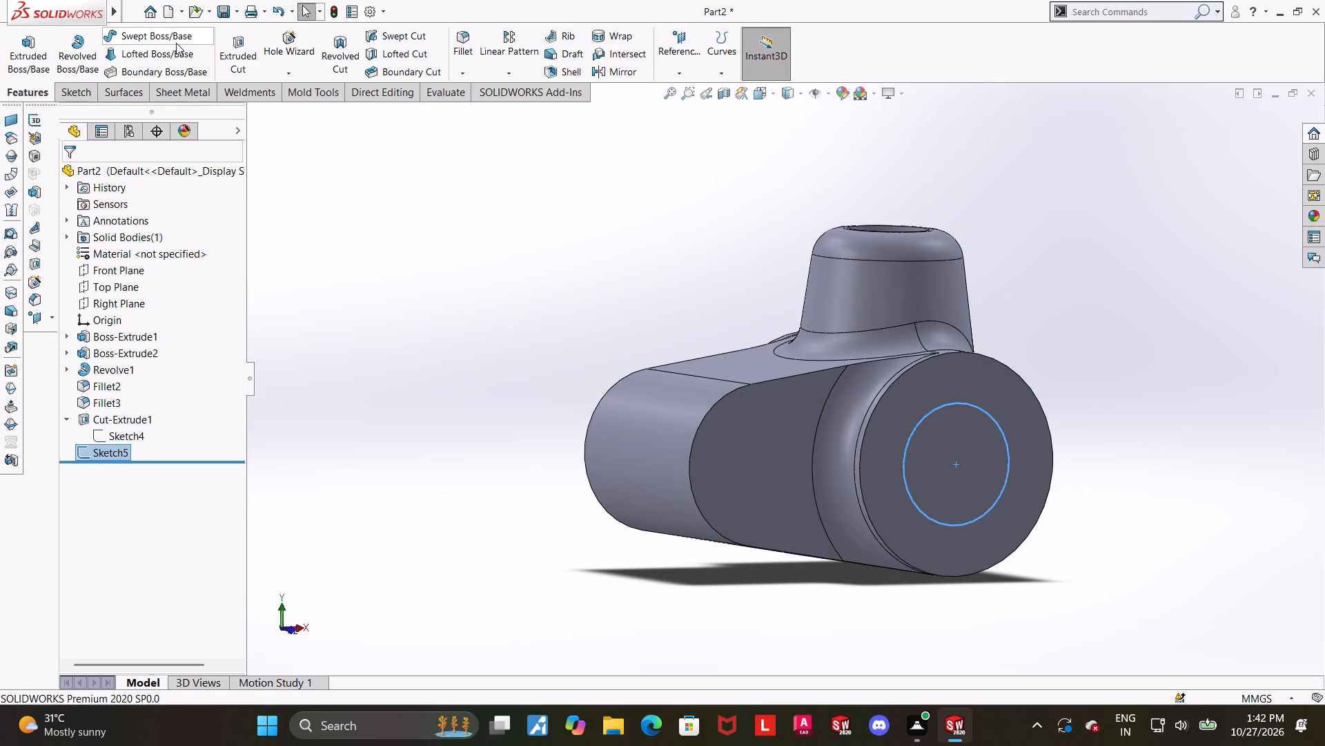
pyautogui.click(230, 50)
pyautogui.click(117, 269)
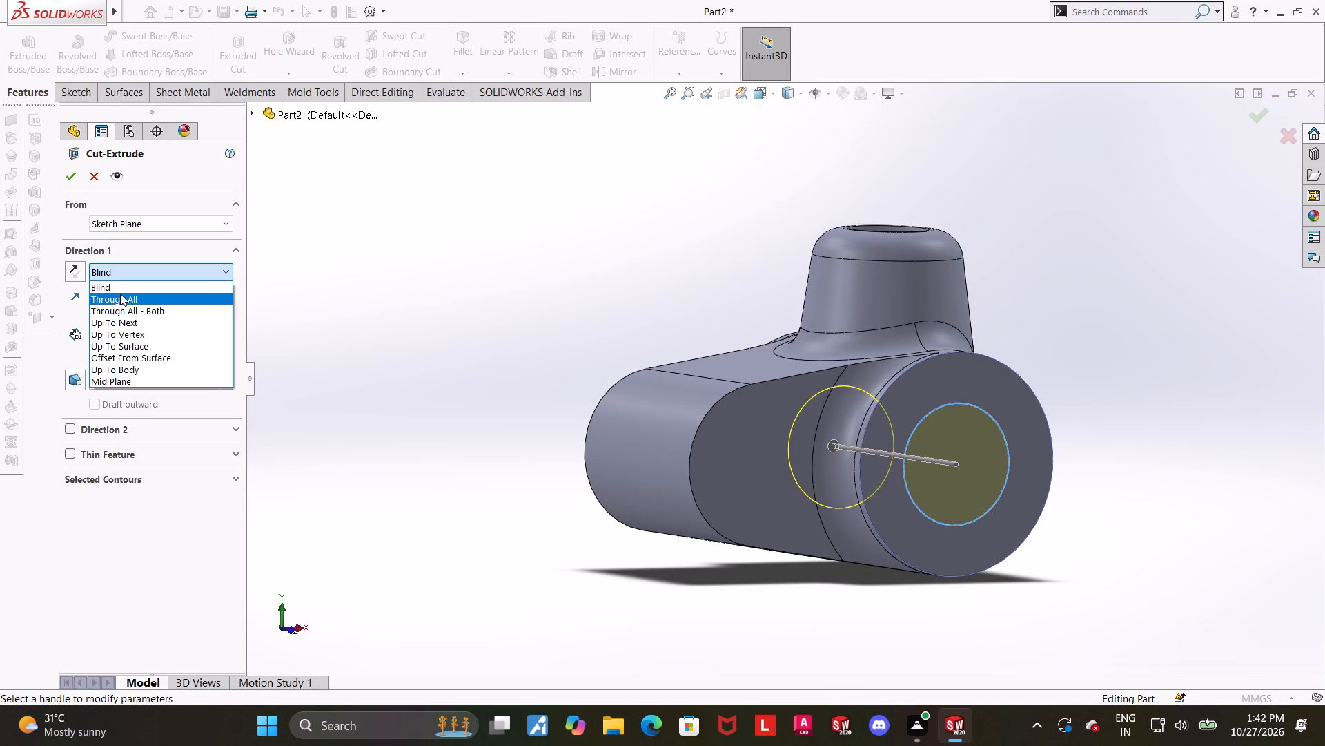
pyautogui.click(121, 298)
pyautogui.click(74, 166)
pyautogui.click(573, 376)
# Examine the body with its cylinder bore and boss hole from several angles.
pyautogui.moveTo(571, 378); pyautogui.dragTo(760, 405, button='middle')
pyautogui.scroll(1, 571, 378)
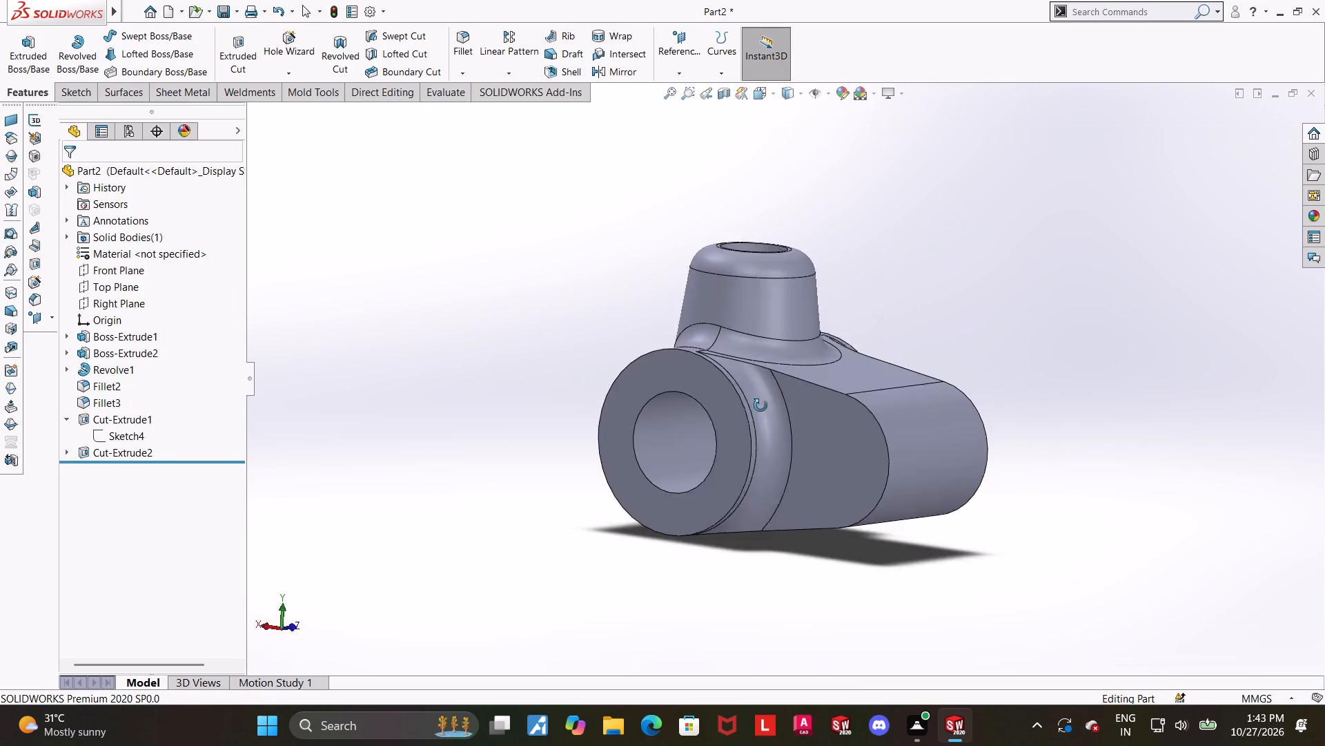
pyautogui.moveTo(760, 405); pyautogui.dragTo(649, 461, button='middle')
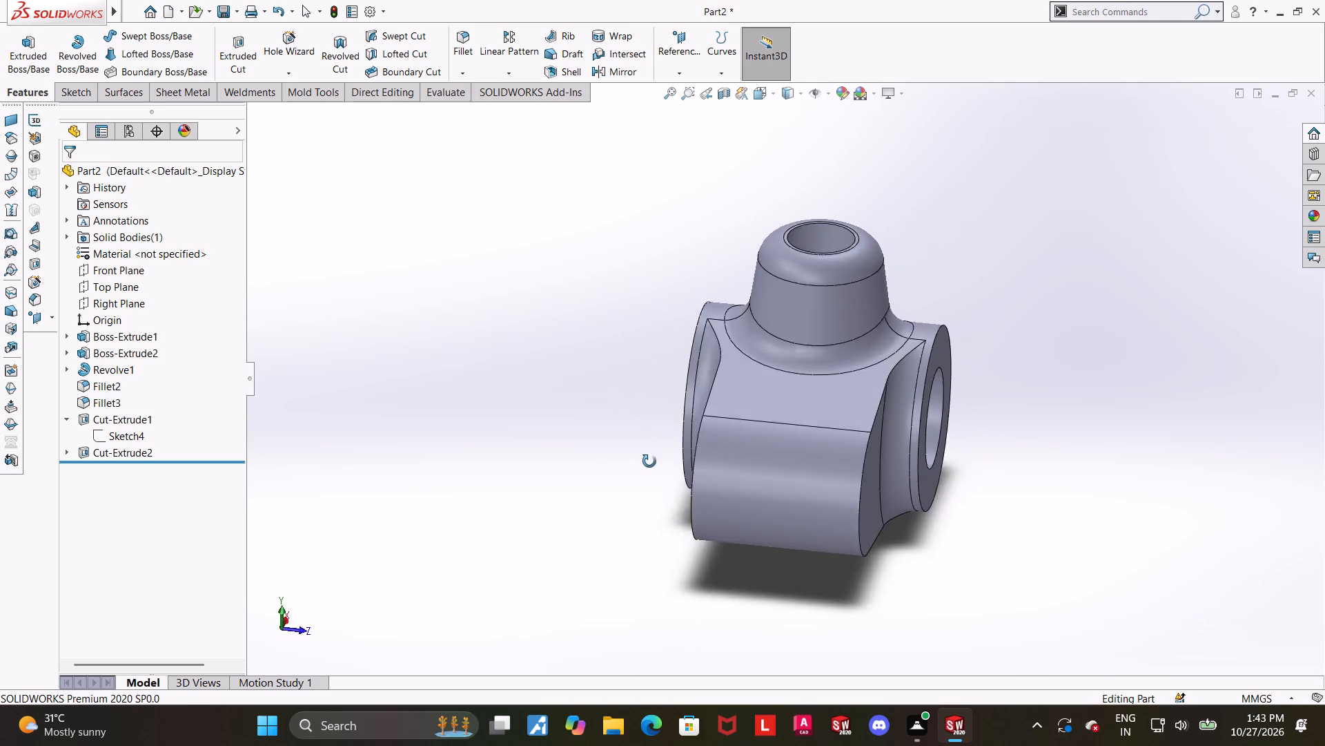
pyautogui.moveTo(649, 461); pyautogui.dragTo(591, 473, button='middle')
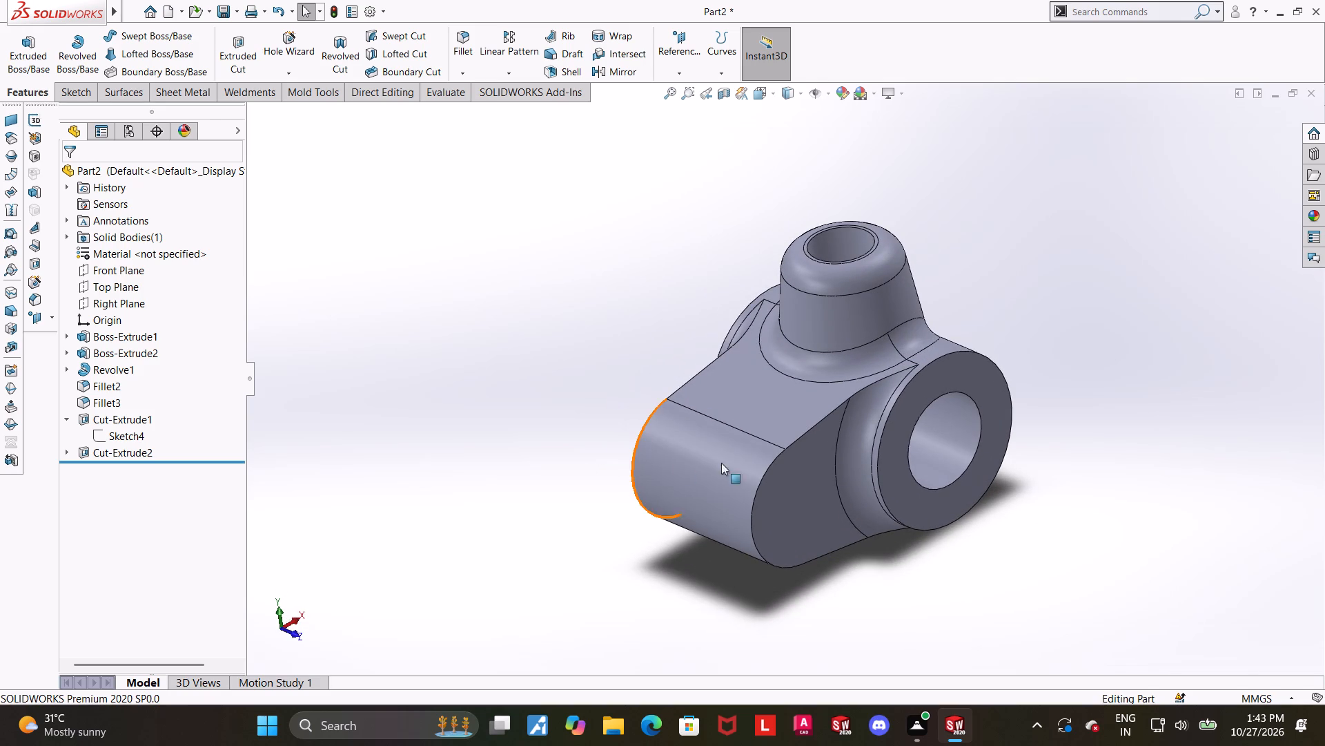
pyautogui.scroll(-1, 1143, 418)
pyautogui.moveTo(1107, 422); pyautogui.dragTo(1094, 447, button='middle')
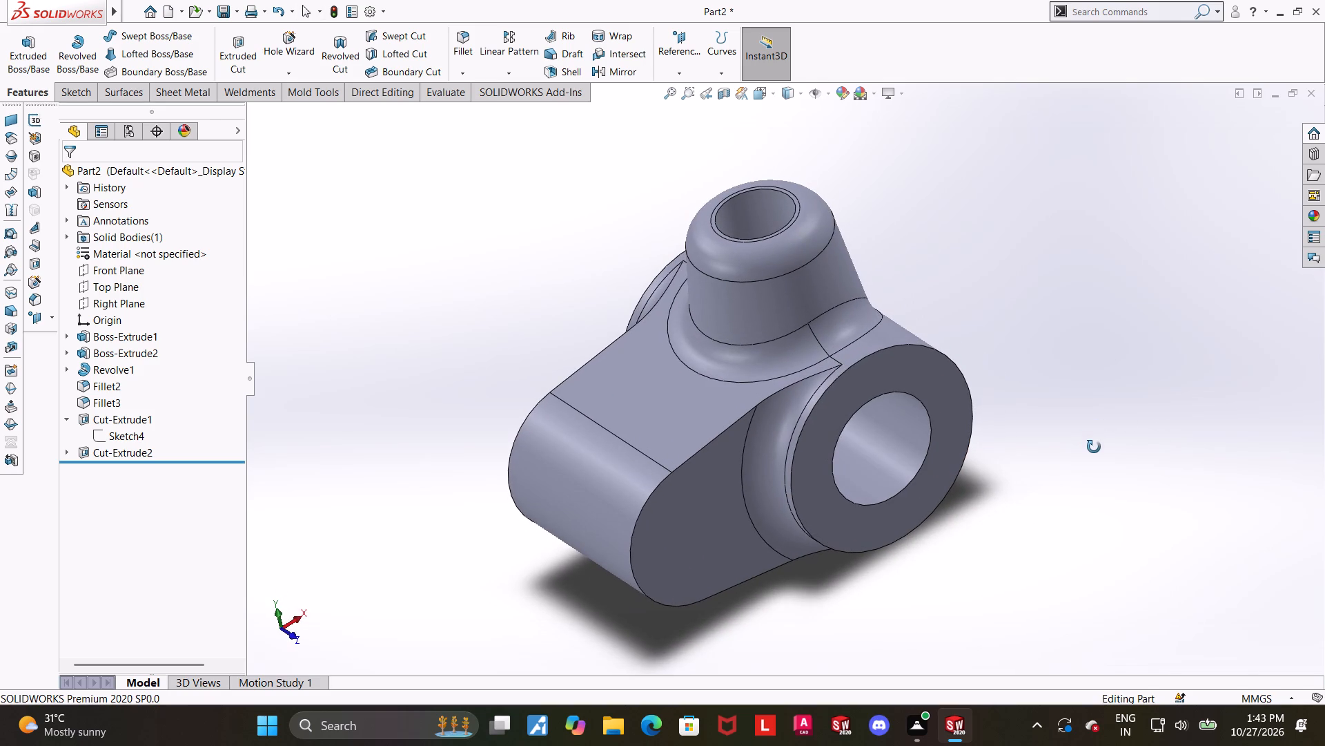
pyautogui.moveTo(1094, 447); pyautogui.dragTo(1091, 441, button='middle')
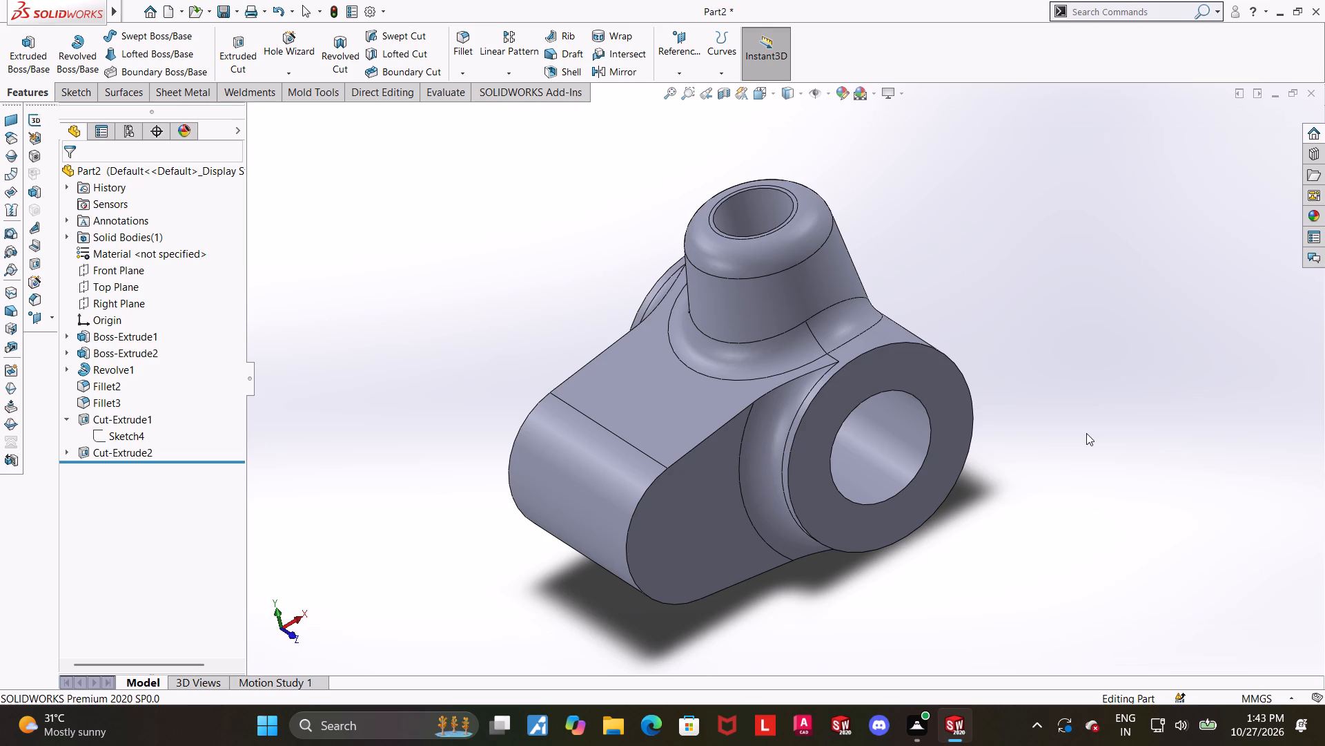
pyautogui.moveTo(1086, 433); pyautogui.dragTo(1109, 403, button='middle')
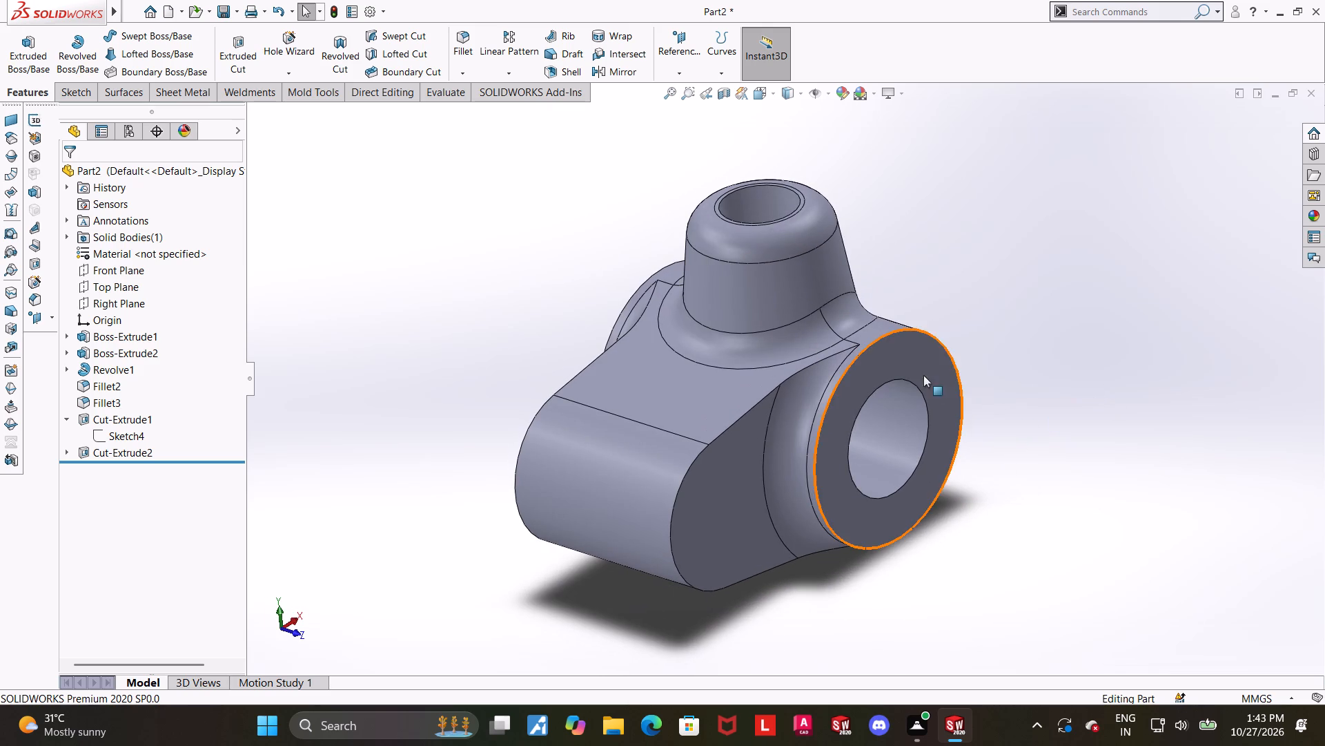
pyautogui.scroll(-2, 820, 327)
pyautogui.scroll(1, 865, 408)
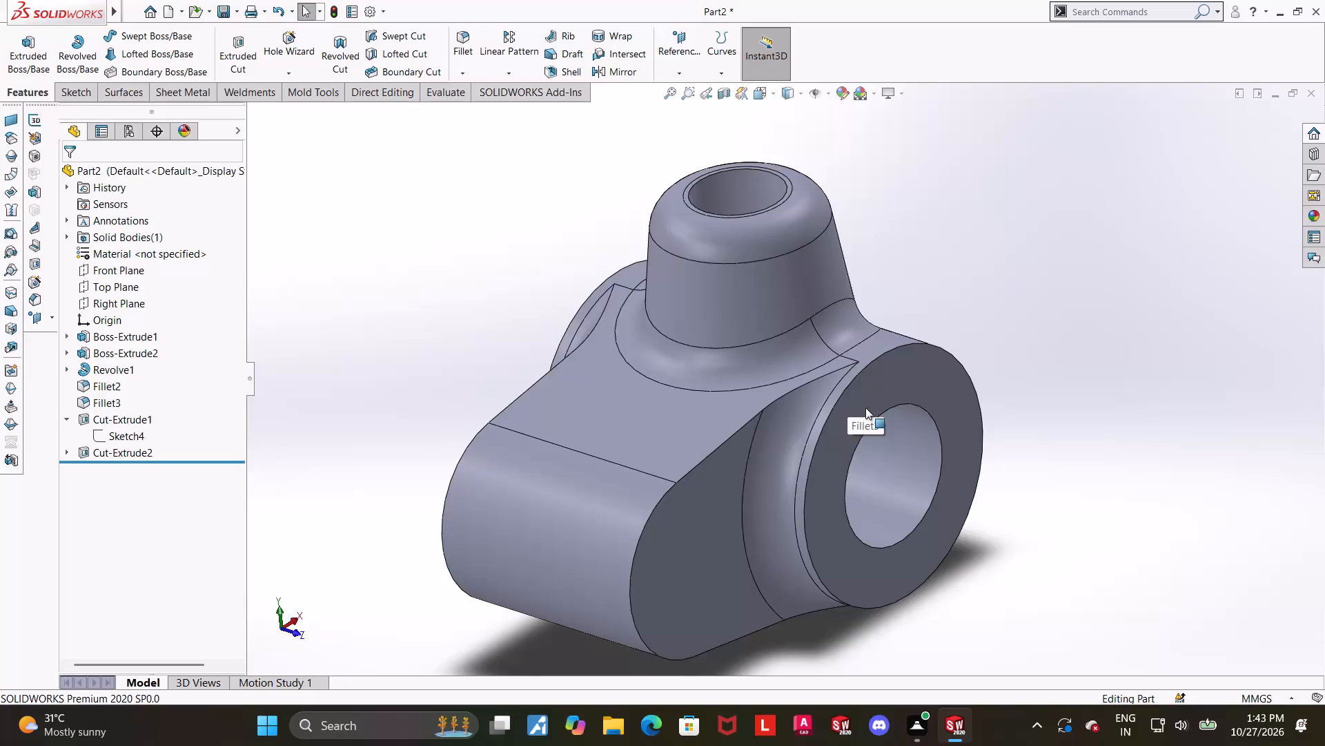
# Delete the fillet feature around the base of the conical boss.
pyautogui.click(704, 363)
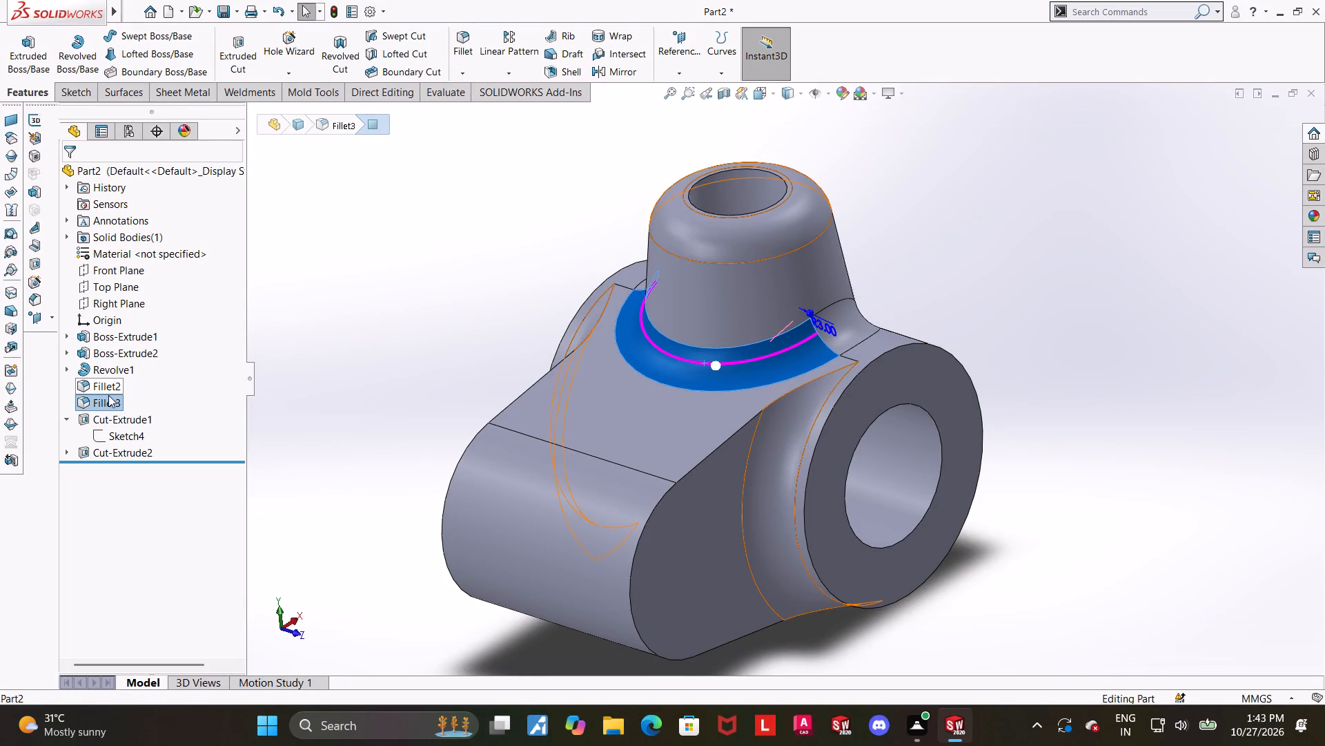
pyautogui.rightClick(108, 404)
pyautogui.click(153, 501)
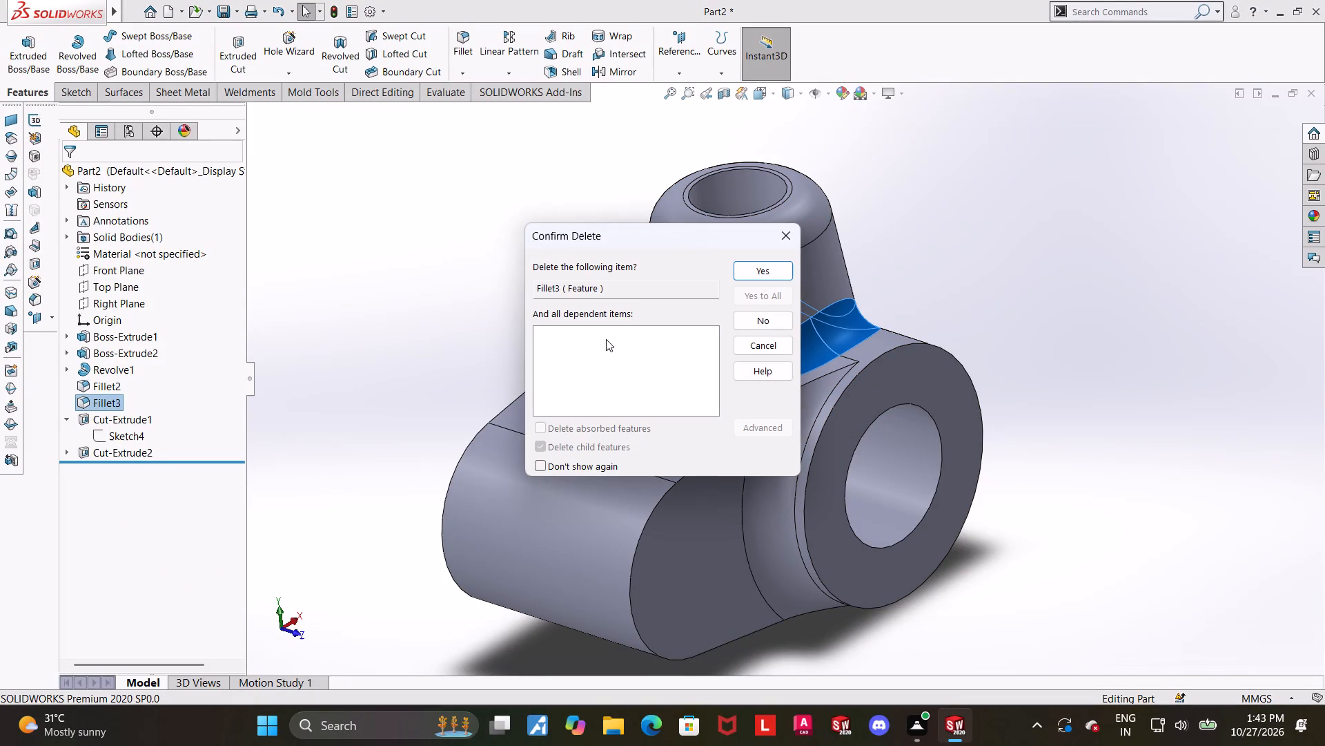
pyautogui.click(747, 276)
pyautogui.click(1282, 338)
# Sketch a corner rectangle about 17.7 by 9.8 mm on the arm's sloping upper face, starting at the arm's rounded end.
pyautogui.scroll(4, 916, 390)
pyautogui.moveTo(890, 399); pyautogui.dragTo(908, 341, button='middle')
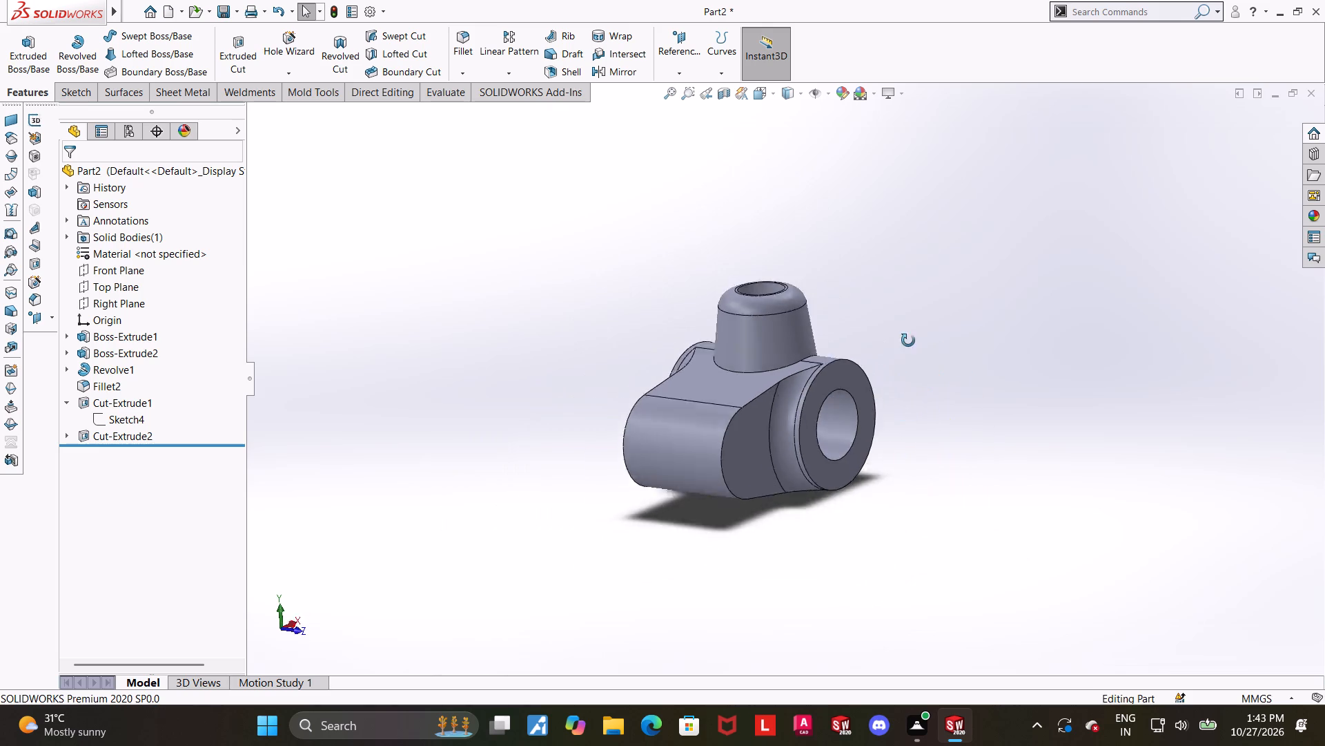
pyautogui.moveTo(908, 341); pyautogui.dragTo(968, 429, button='middle')
pyautogui.click(754, 413)
pyautogui.click(814, 372)
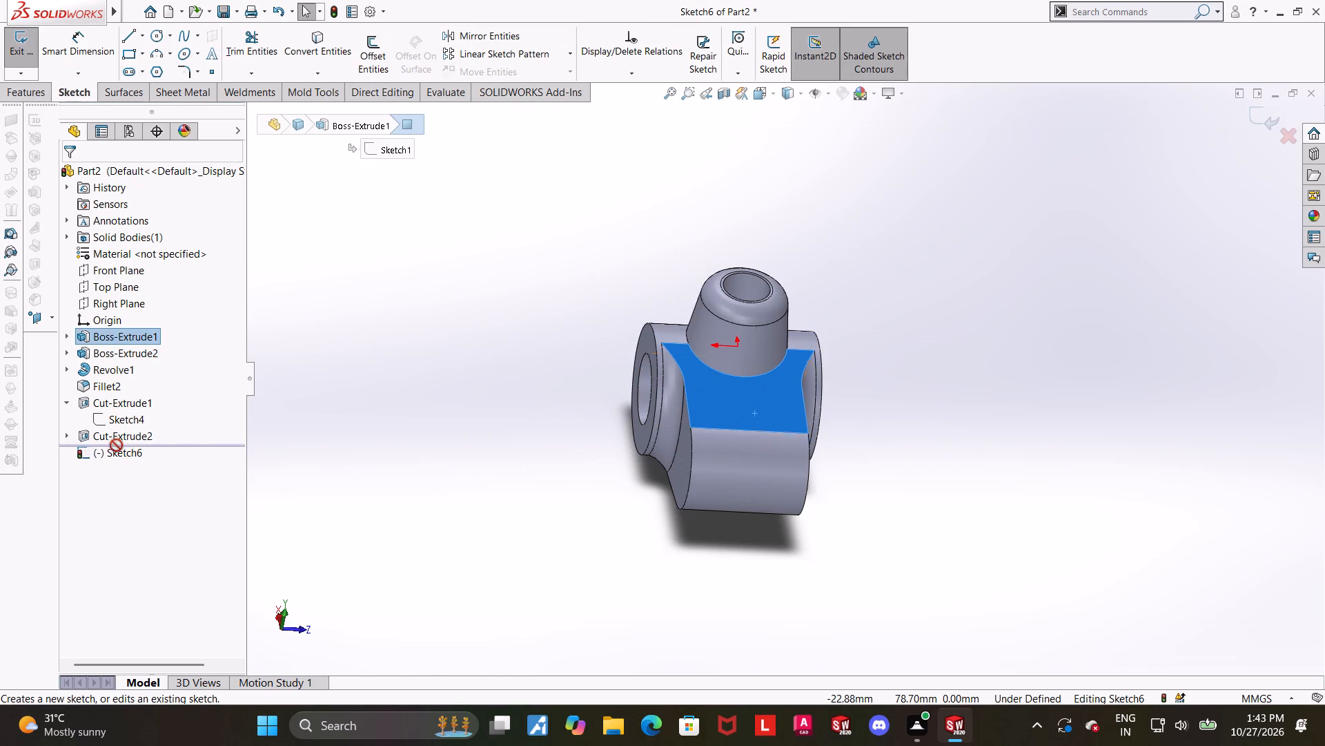
pyautogui.click(126, 451)
pyautogui.click(154, 431)
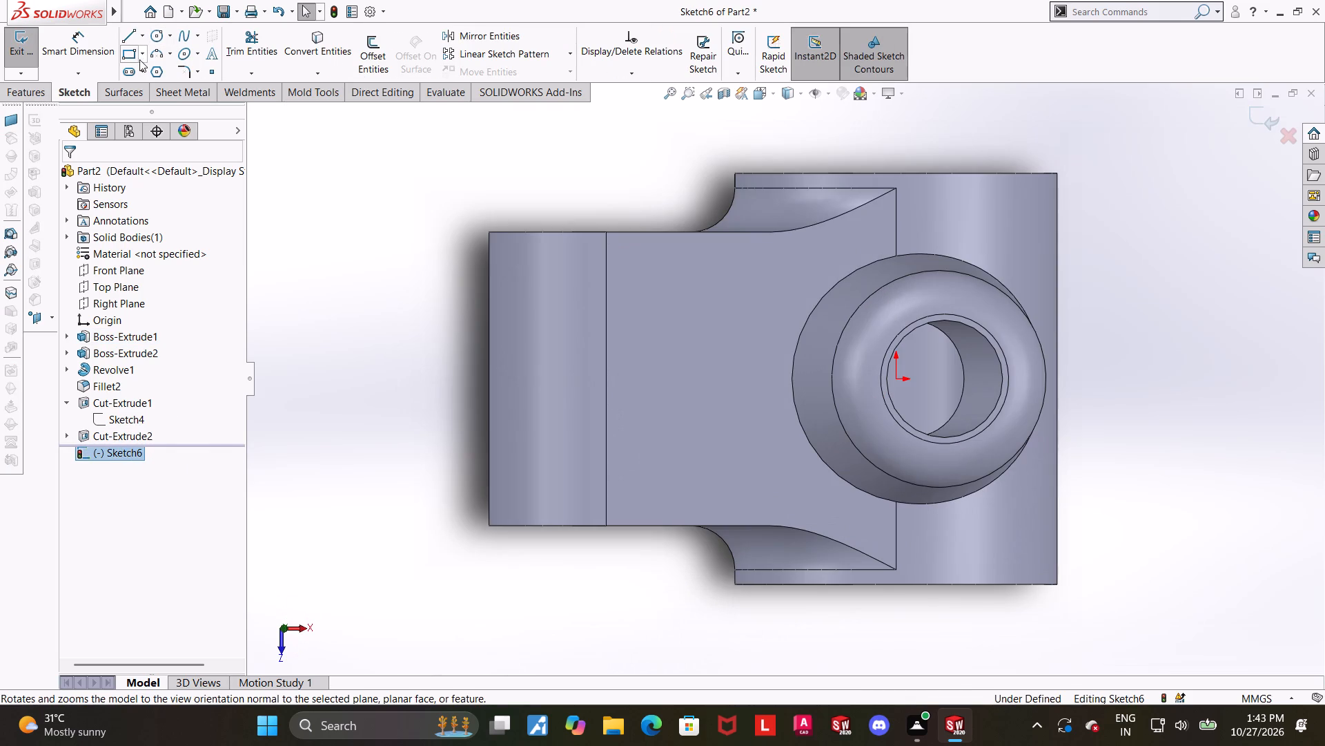
pyautogui.click(132, 54)
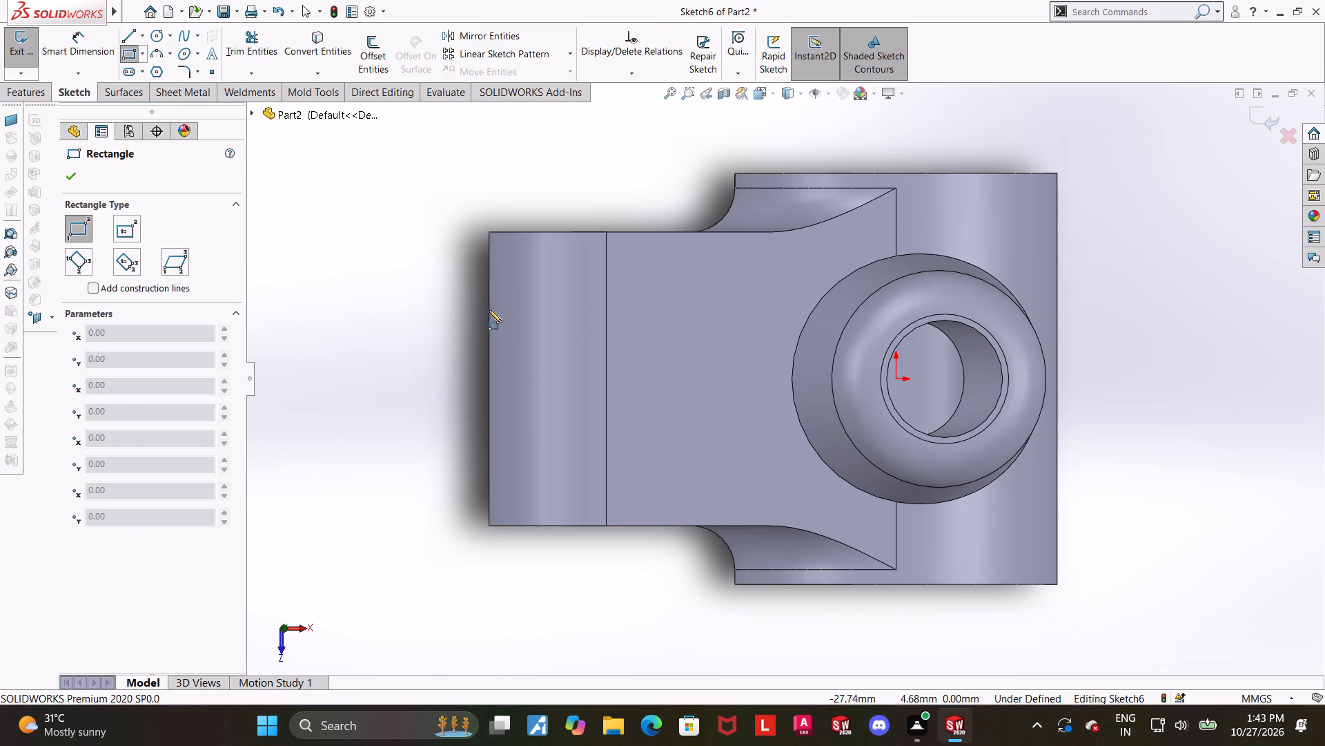
pyautogui.click(488, 307)
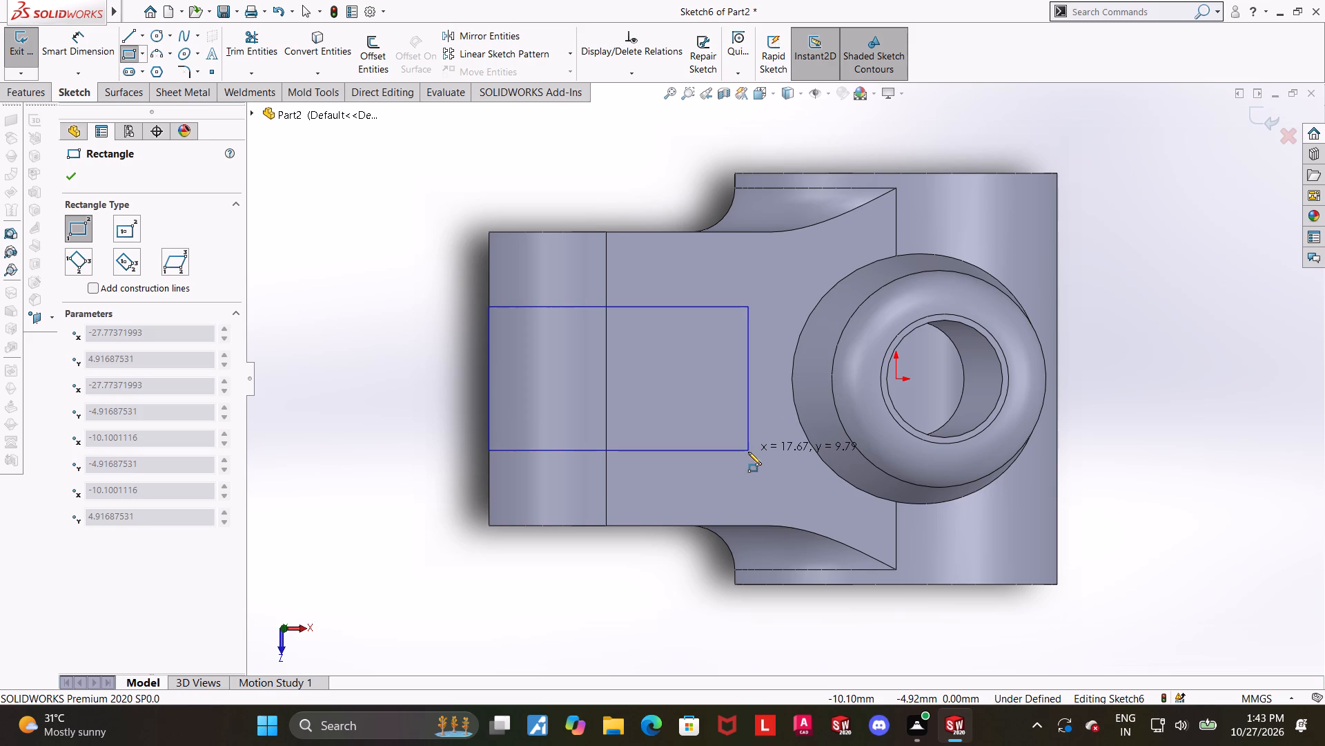
pyautogui.click(748, 452)
pyautogui.press('Escape')
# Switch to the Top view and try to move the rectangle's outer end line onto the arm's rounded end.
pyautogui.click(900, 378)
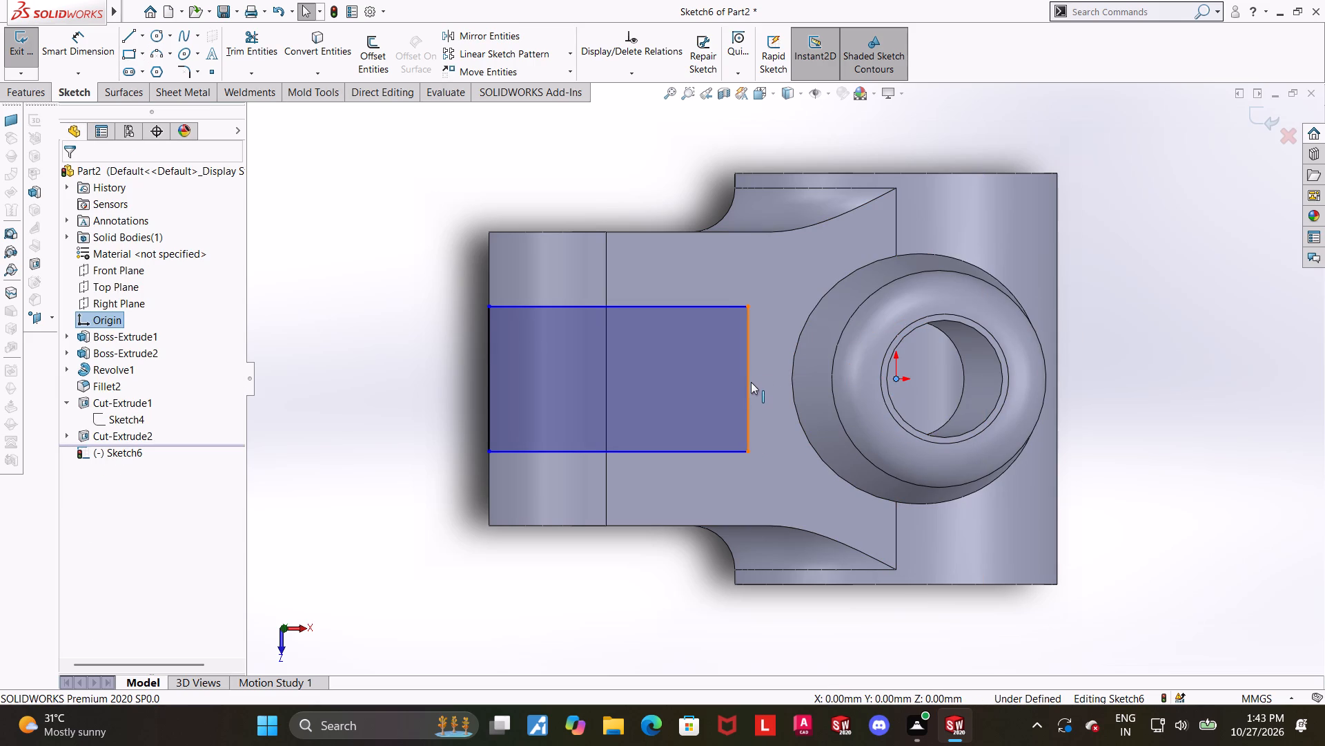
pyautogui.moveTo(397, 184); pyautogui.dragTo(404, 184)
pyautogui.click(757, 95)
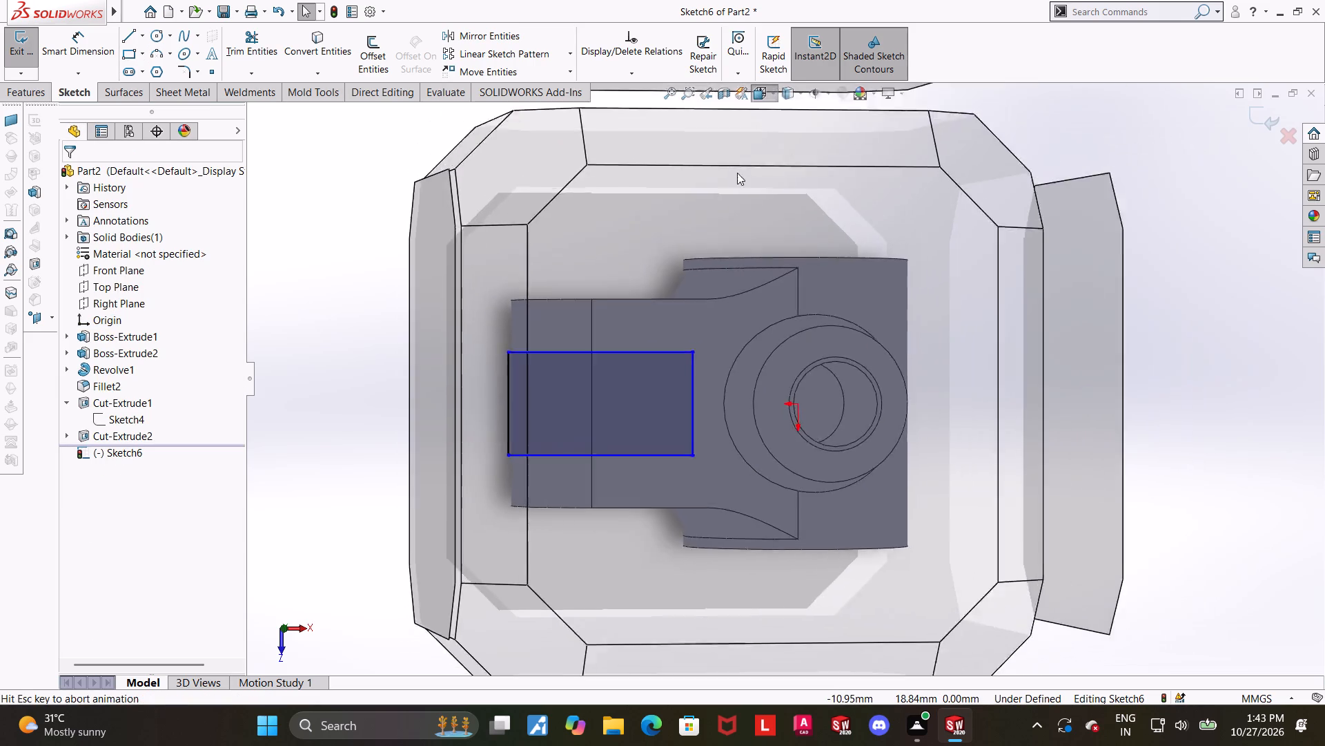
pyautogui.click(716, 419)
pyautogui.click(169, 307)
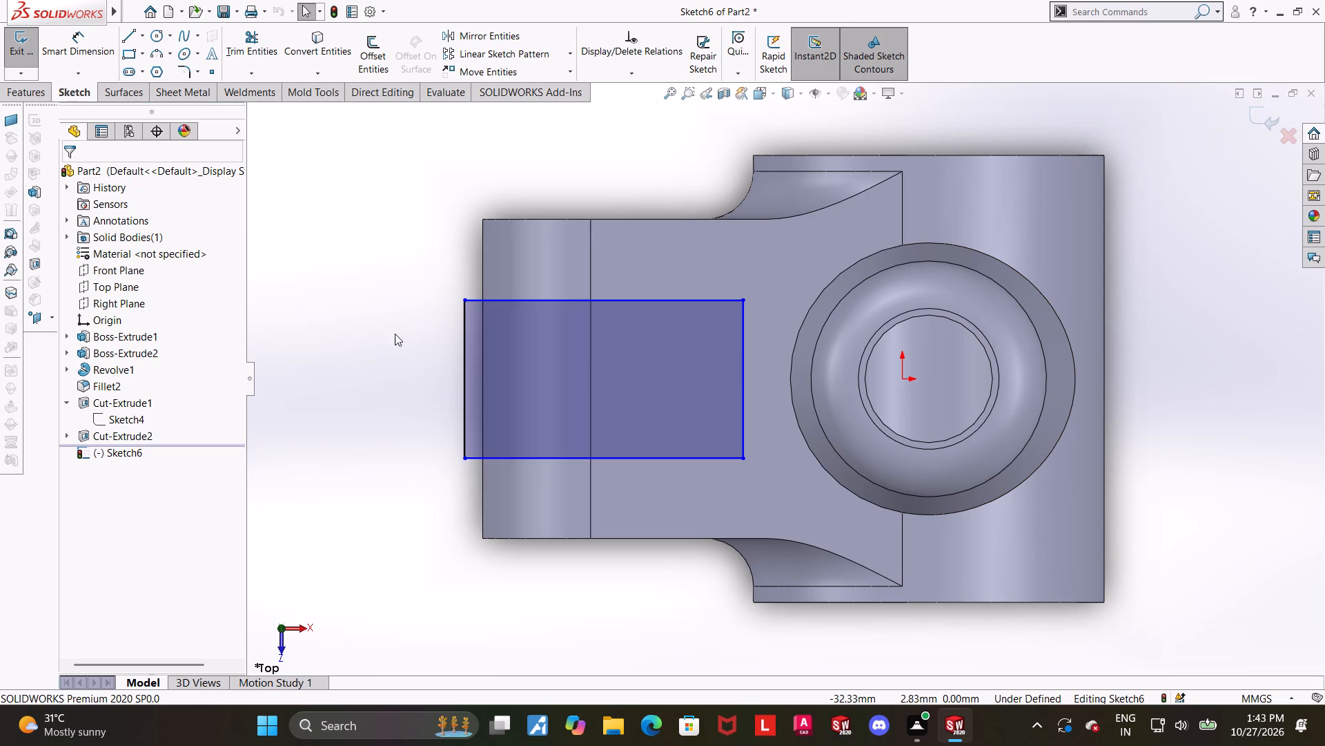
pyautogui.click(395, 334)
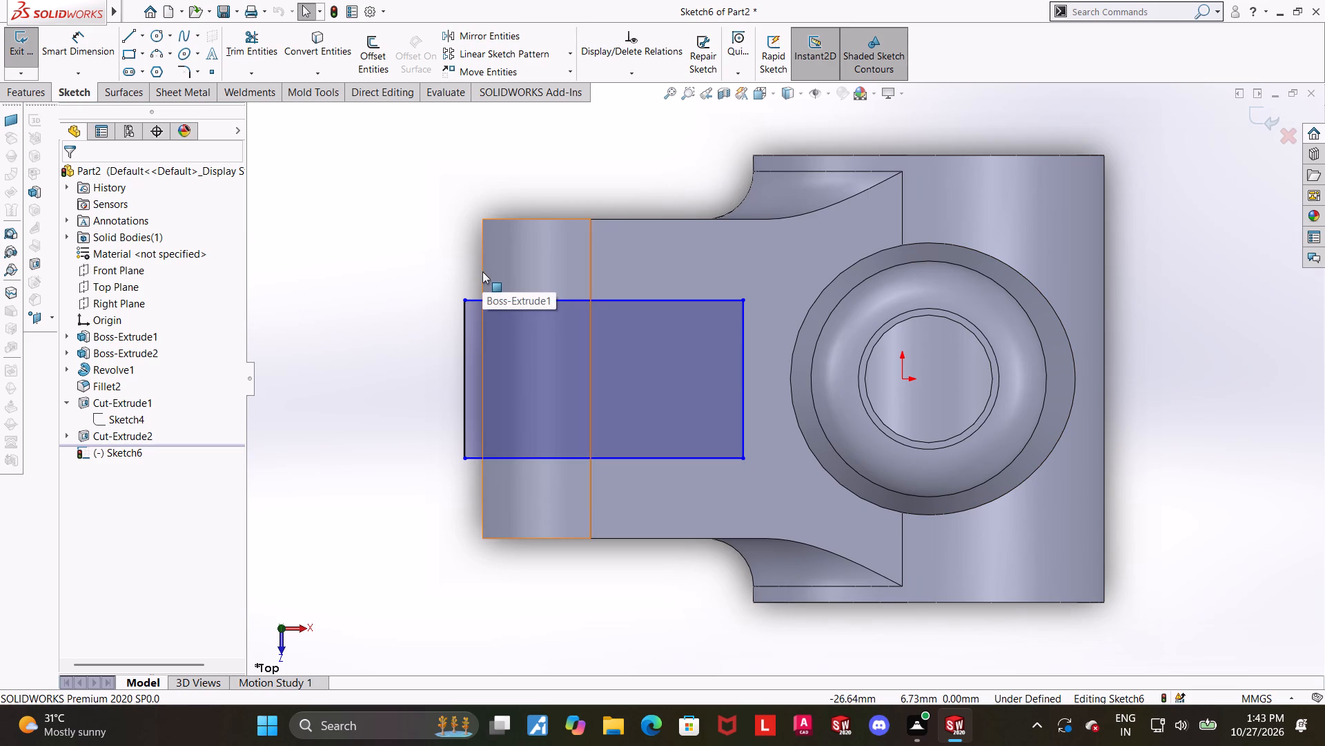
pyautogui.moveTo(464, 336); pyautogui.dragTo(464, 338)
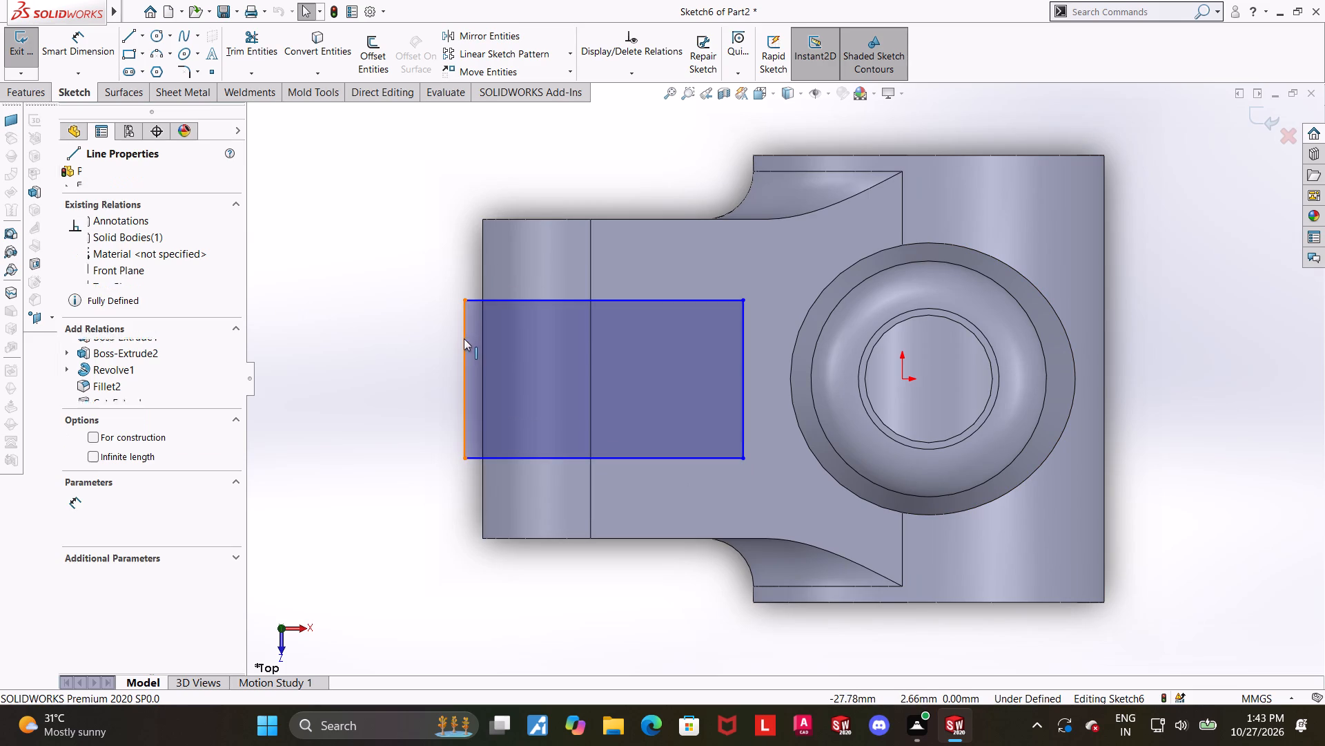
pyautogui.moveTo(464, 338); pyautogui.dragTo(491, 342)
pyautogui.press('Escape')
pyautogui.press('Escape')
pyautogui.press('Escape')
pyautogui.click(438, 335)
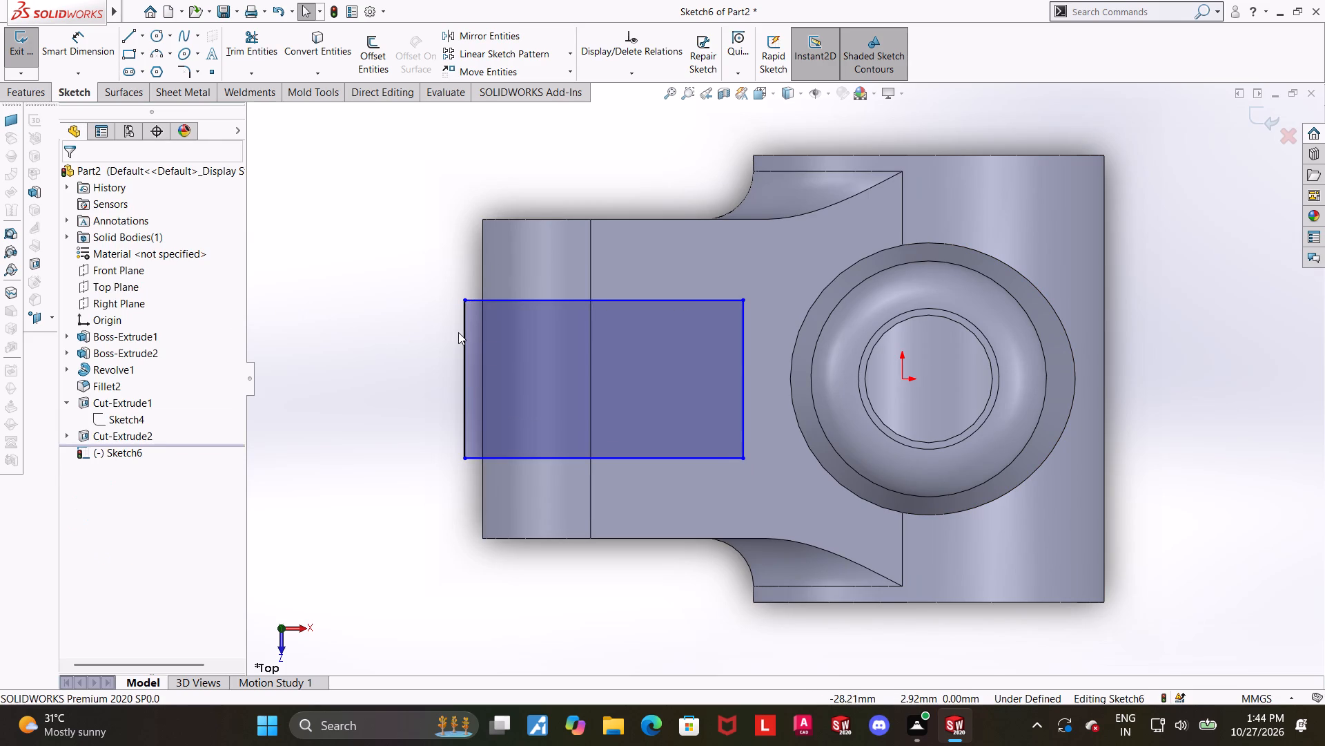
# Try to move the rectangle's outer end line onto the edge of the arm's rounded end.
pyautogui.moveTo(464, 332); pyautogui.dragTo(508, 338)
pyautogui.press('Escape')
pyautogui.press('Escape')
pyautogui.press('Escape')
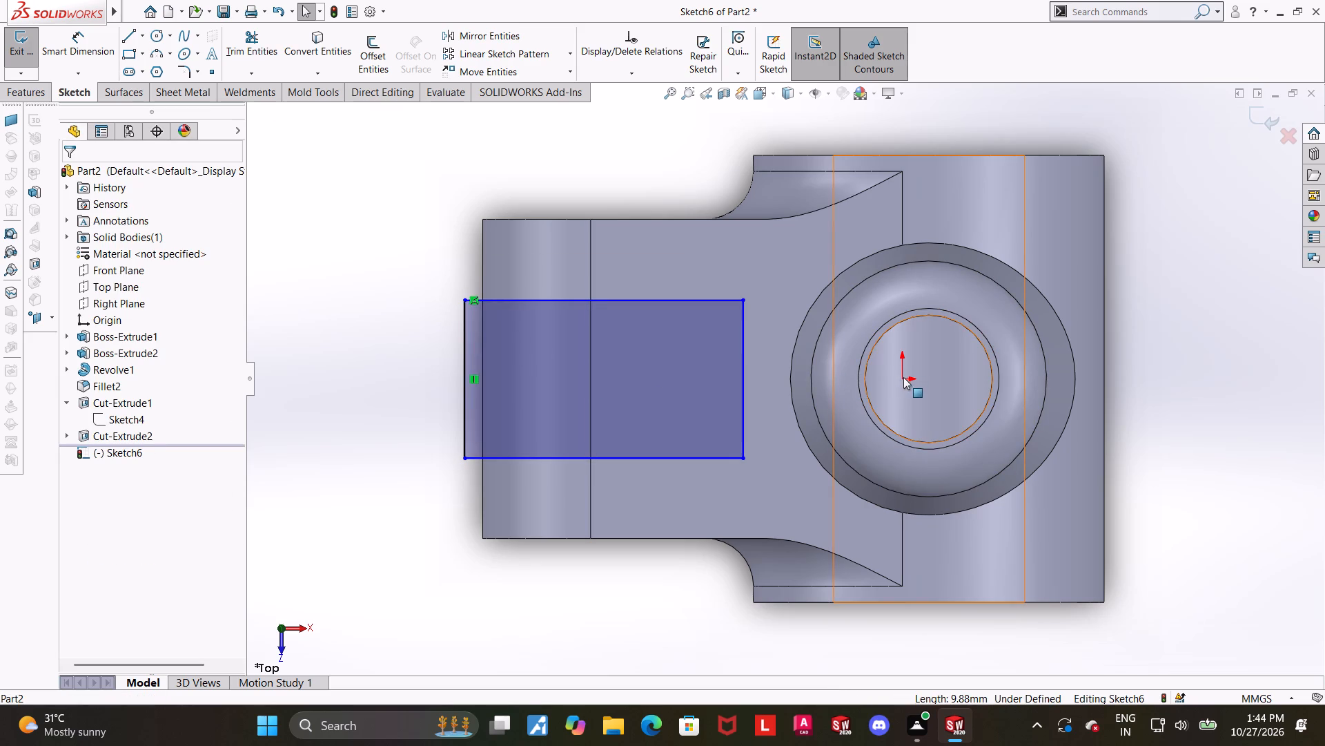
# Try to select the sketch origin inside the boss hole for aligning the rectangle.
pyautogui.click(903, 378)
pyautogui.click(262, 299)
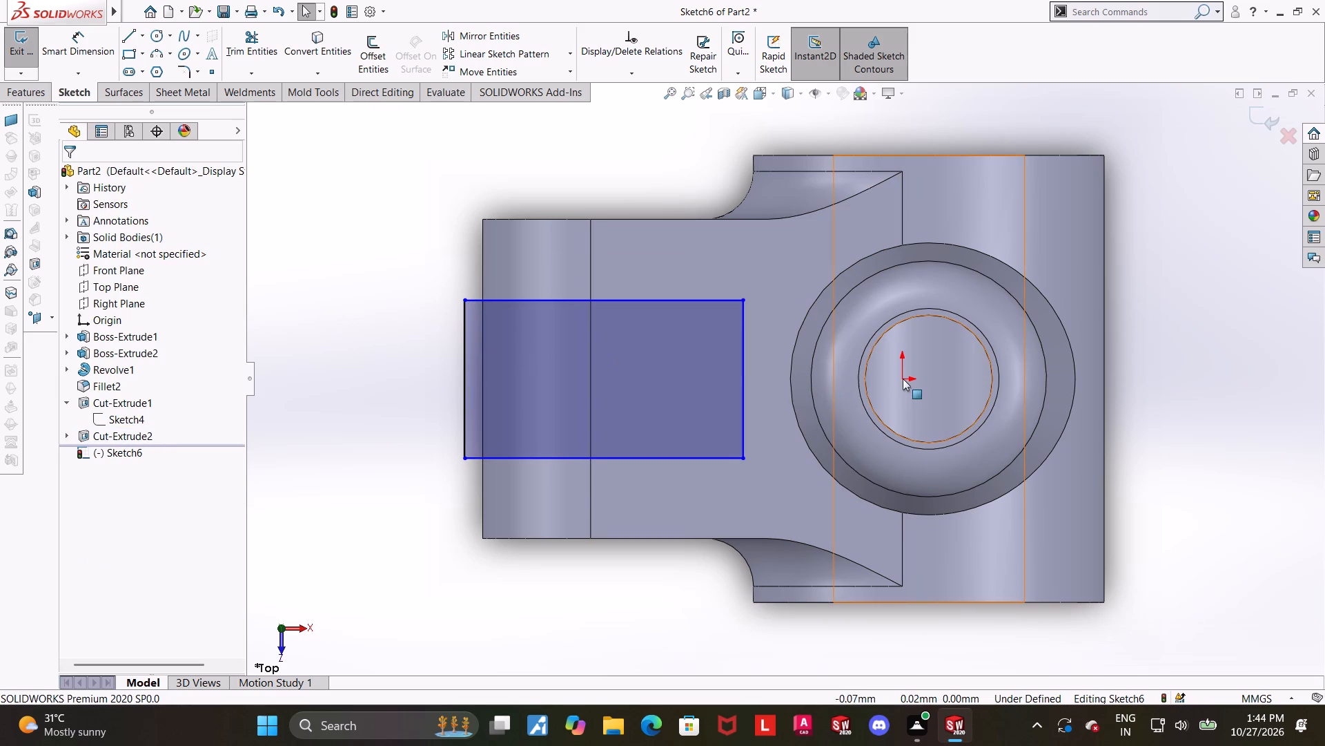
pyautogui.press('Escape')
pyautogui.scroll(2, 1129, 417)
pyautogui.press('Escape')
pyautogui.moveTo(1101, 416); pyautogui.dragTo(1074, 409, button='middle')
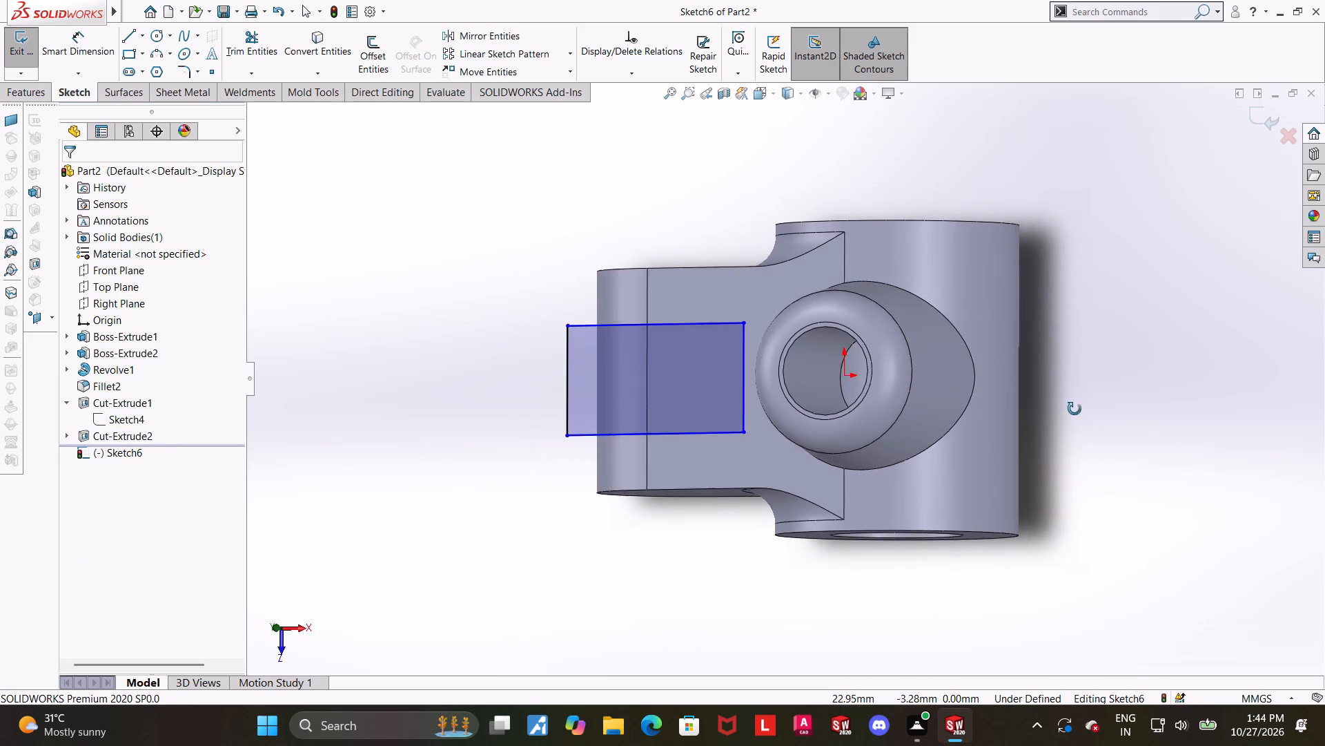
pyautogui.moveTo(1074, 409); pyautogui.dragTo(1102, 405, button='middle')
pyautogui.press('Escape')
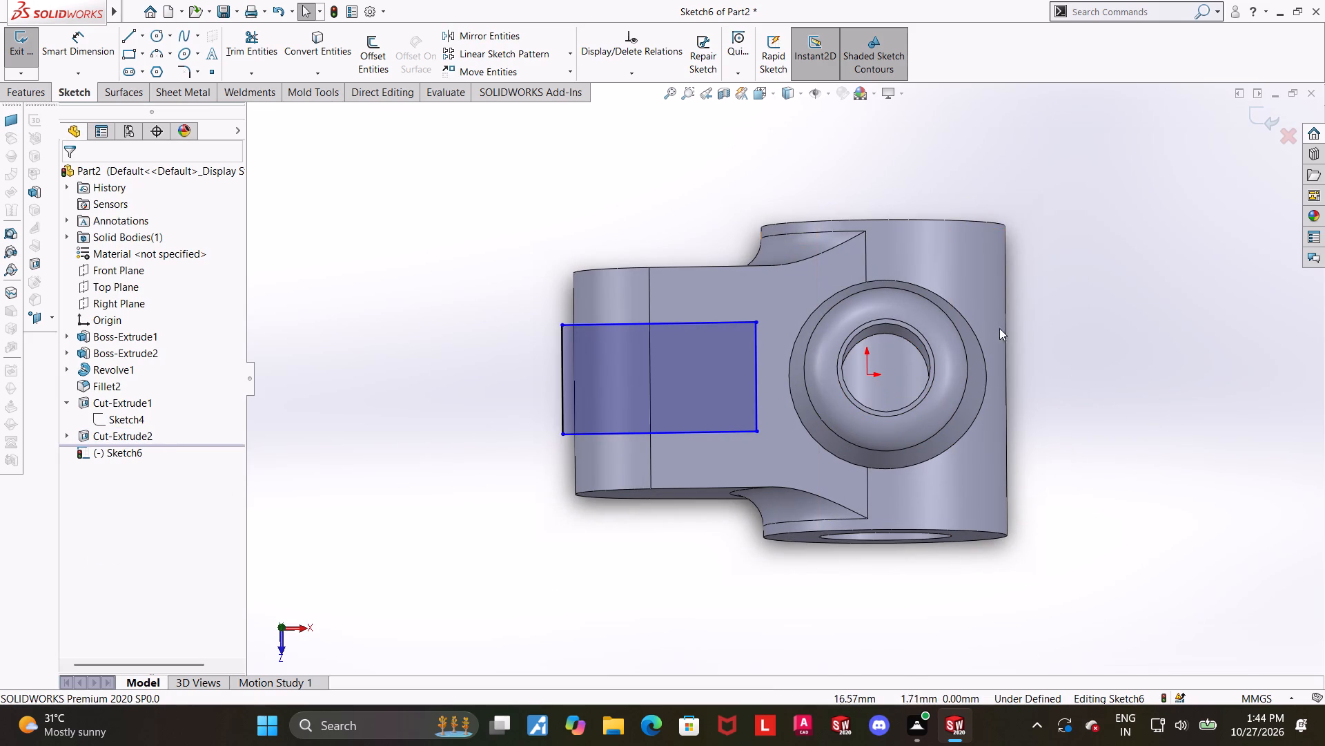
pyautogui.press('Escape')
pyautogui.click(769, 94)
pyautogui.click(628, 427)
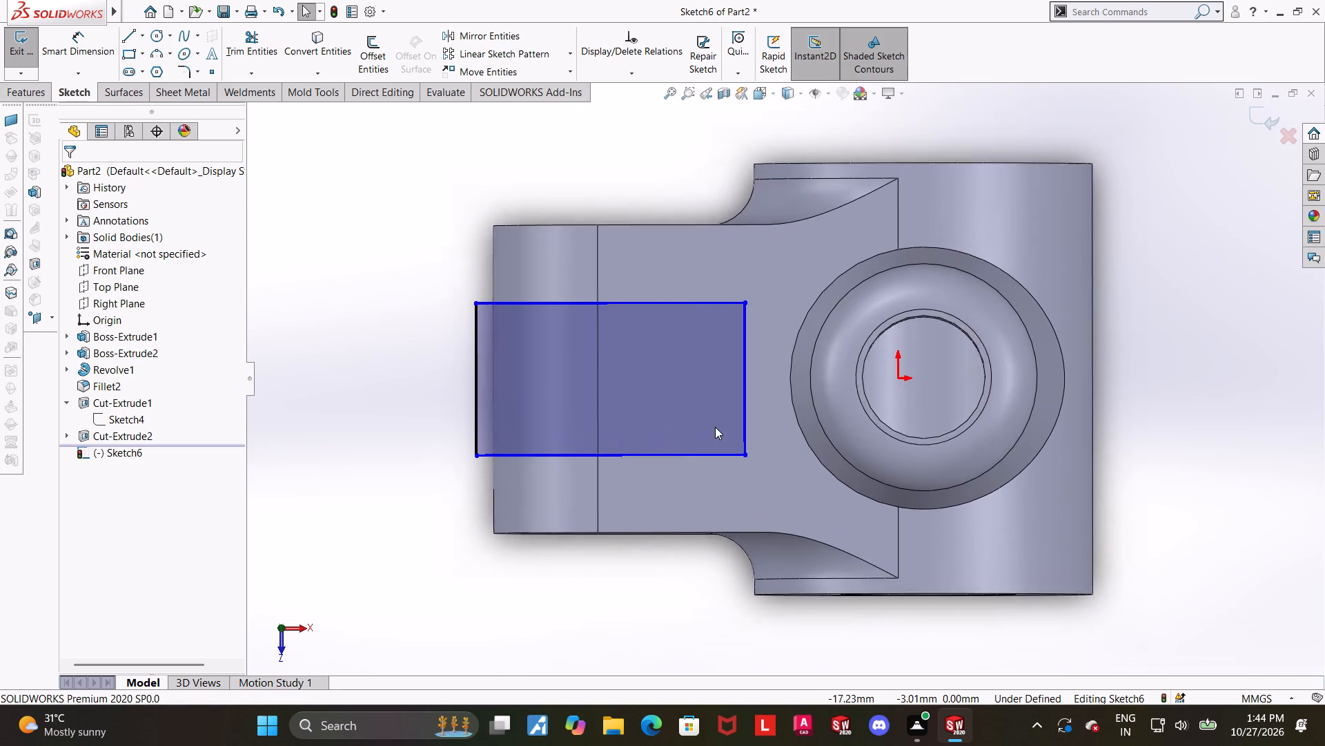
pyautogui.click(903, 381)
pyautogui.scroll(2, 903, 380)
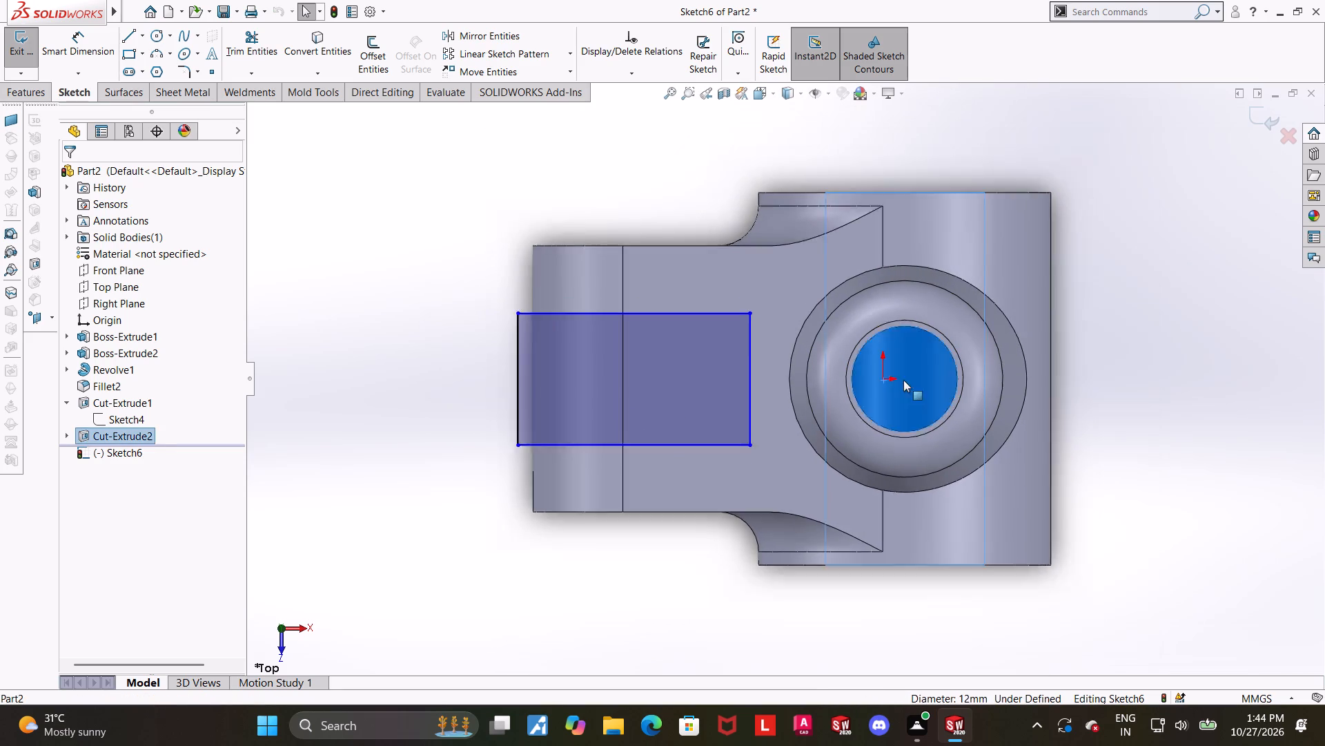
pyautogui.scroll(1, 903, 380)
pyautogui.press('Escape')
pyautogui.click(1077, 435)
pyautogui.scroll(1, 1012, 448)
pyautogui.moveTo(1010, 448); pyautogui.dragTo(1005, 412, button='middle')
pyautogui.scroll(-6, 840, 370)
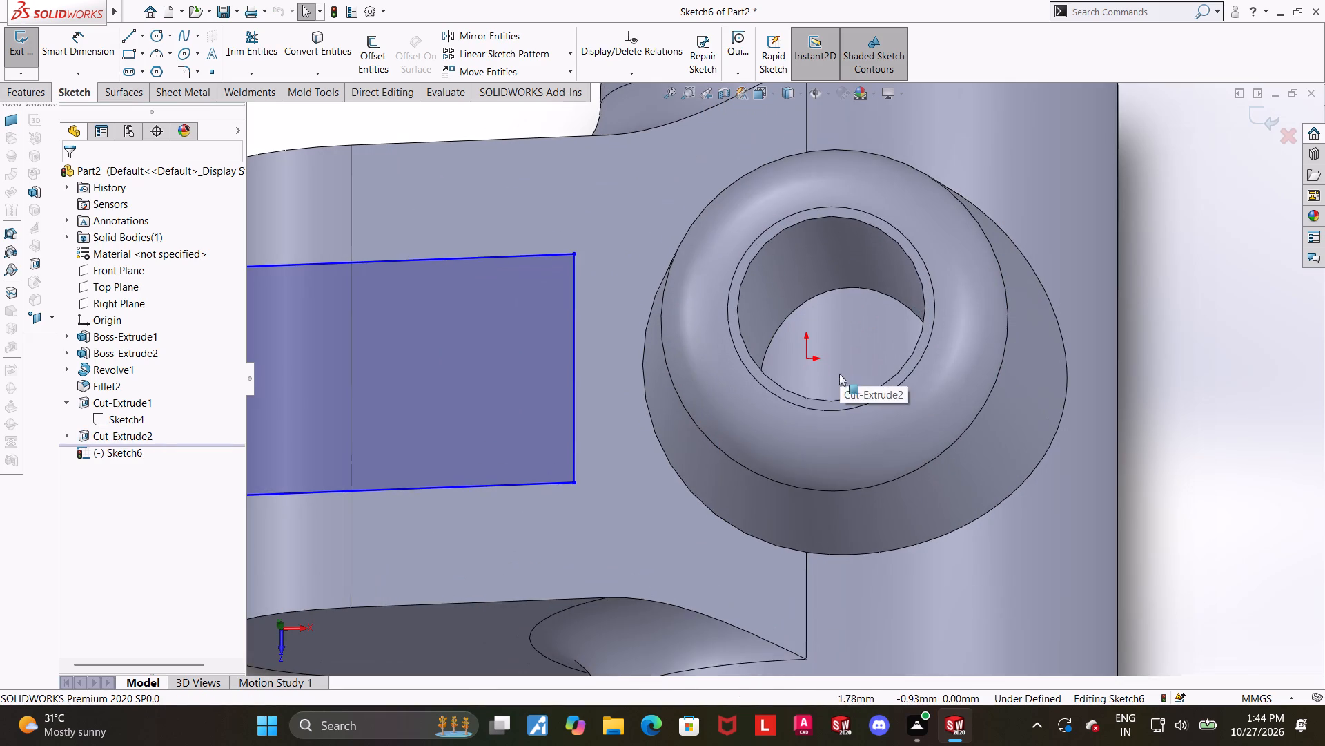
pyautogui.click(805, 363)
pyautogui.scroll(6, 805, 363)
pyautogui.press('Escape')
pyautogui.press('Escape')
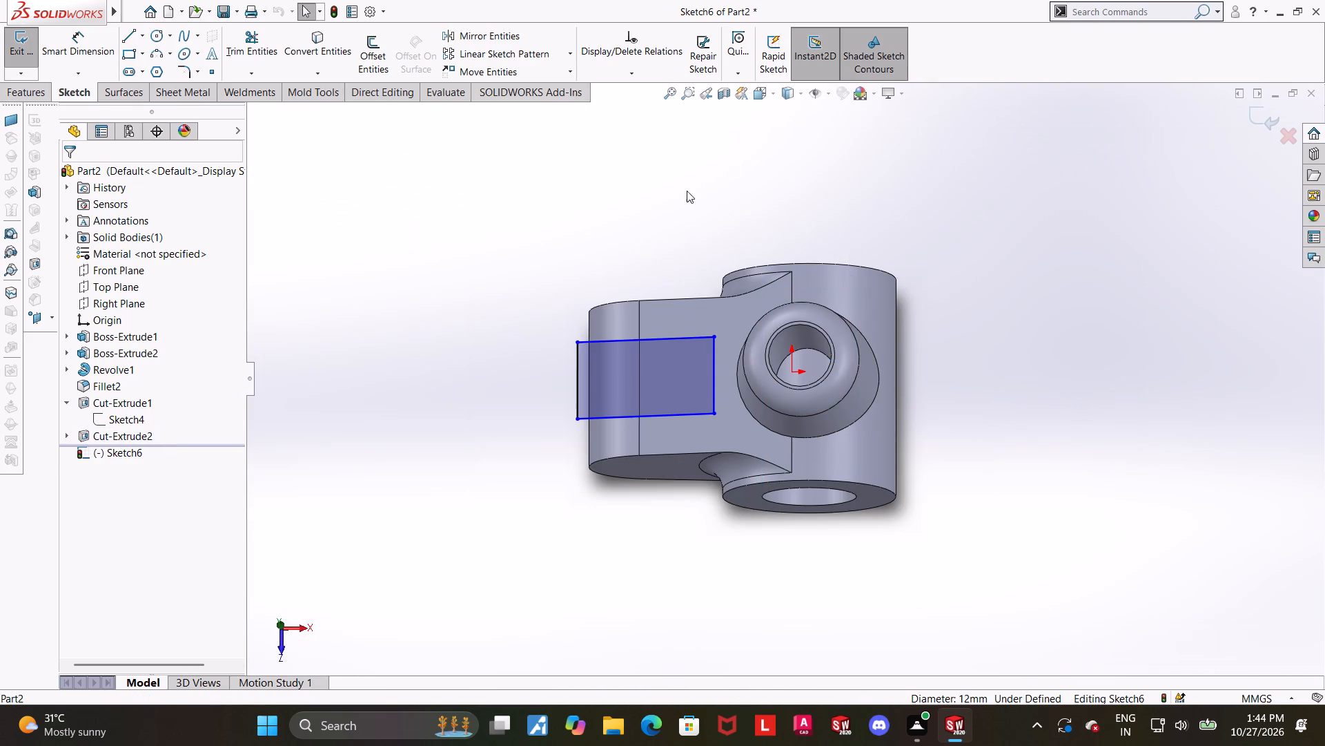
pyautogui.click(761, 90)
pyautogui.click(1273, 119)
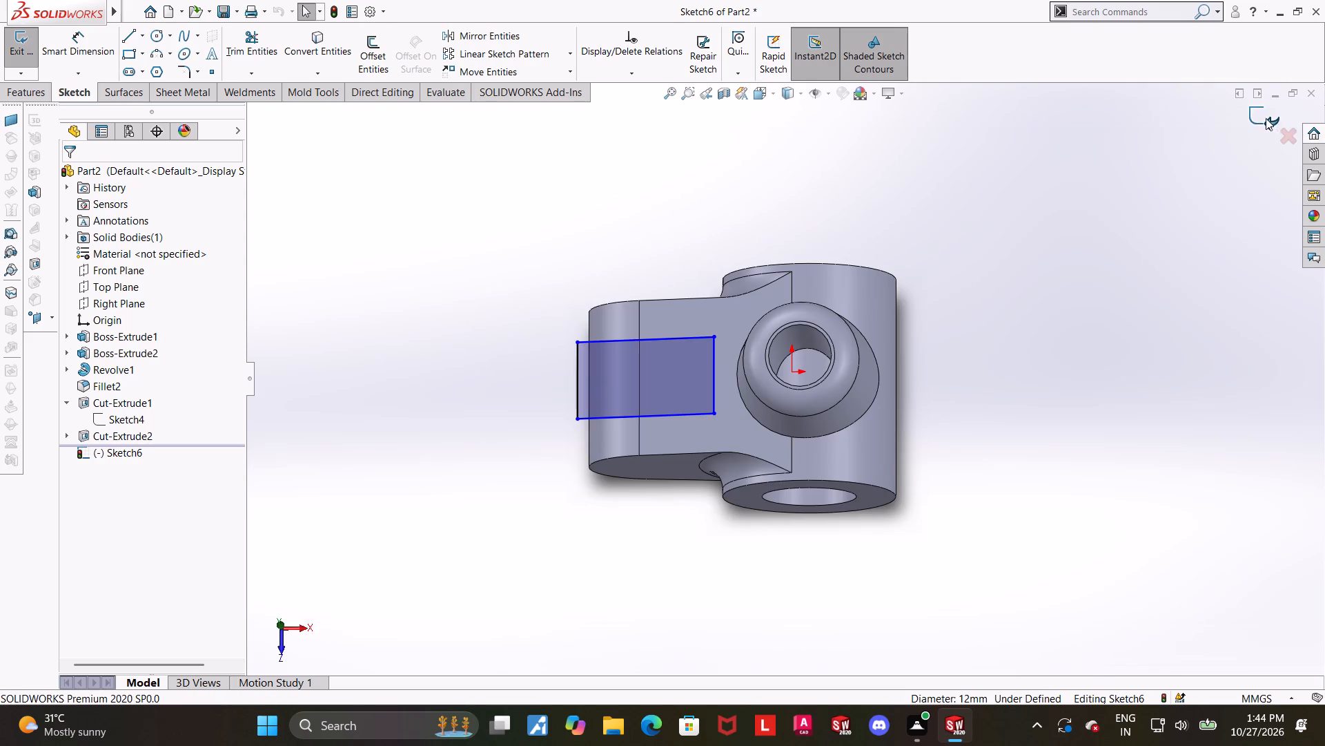
# Exit the sketch and delete the rectangle sketch on the arm from the model.
pyautogui.click(1265, 118)
pyautogui.hotkey('ctrl', 'z')
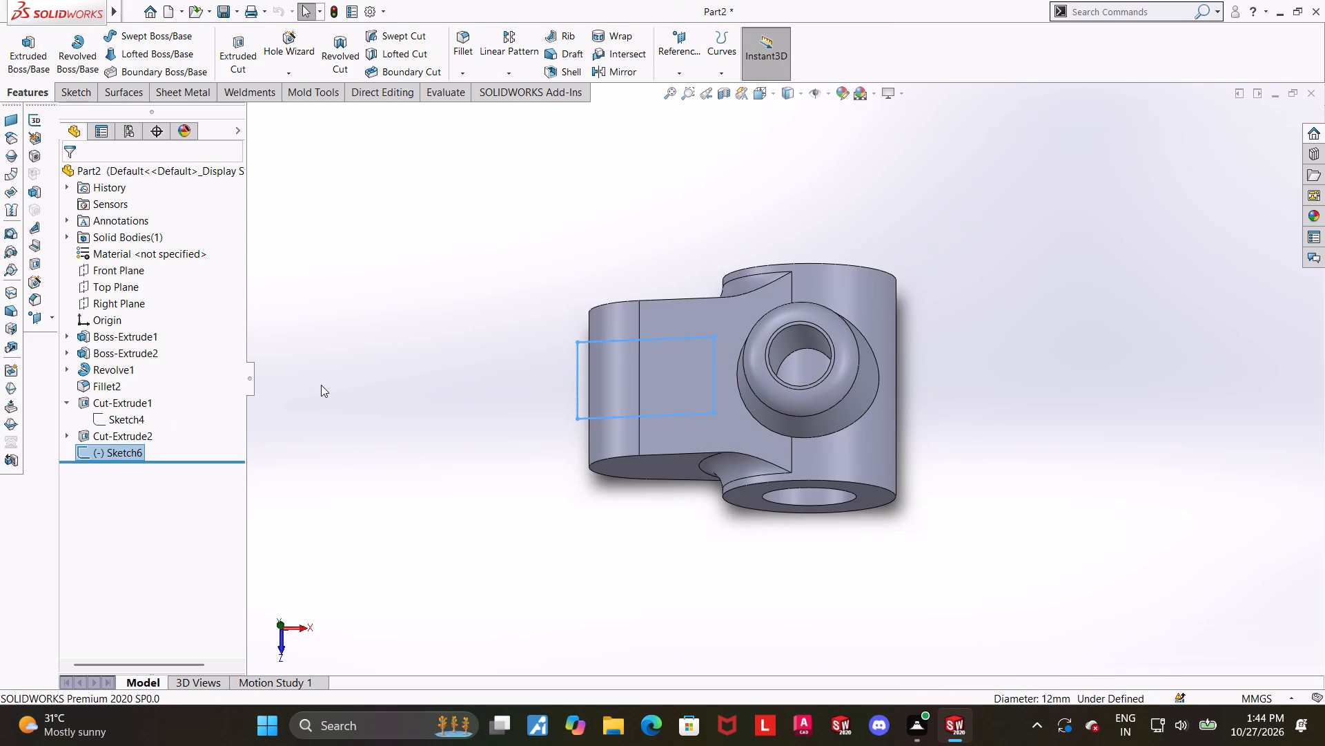
pyautogui.rightClick(117, 447)
pyautogui.click(470, 324)
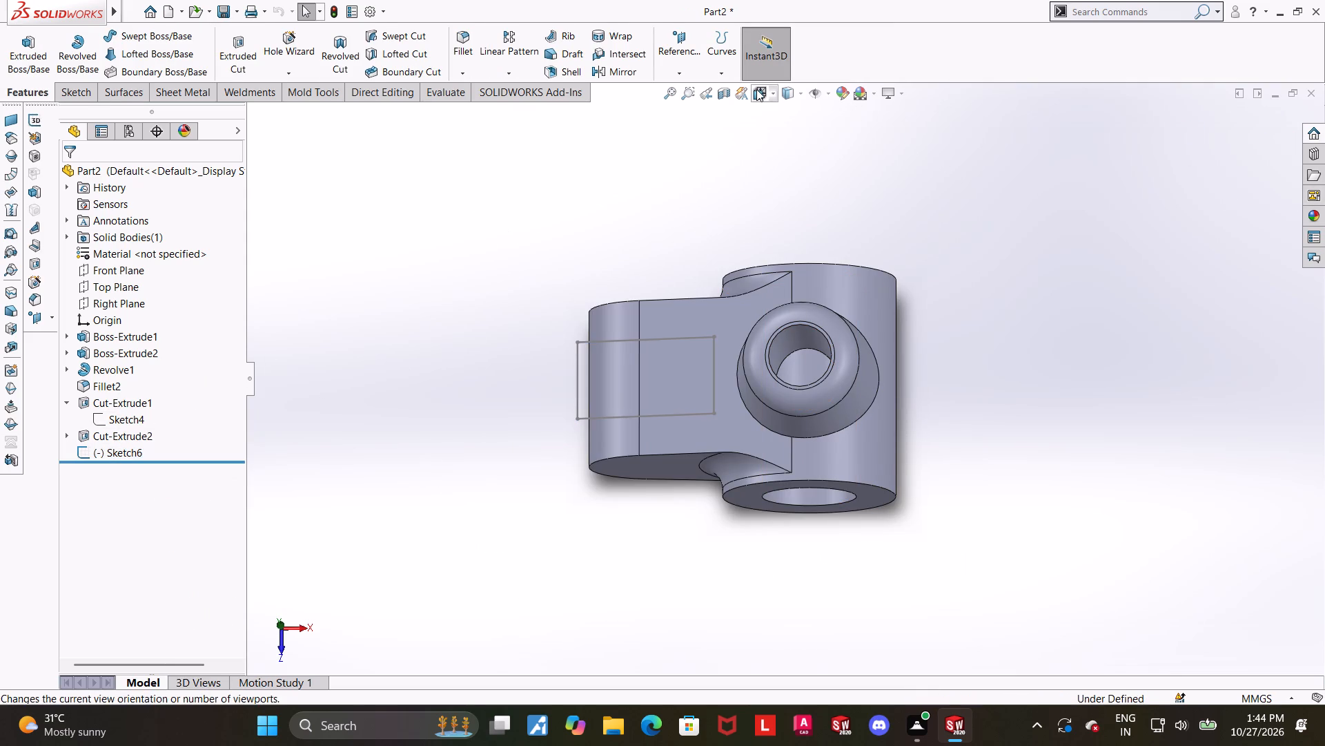
pyautogui.rightClick(113, 450)
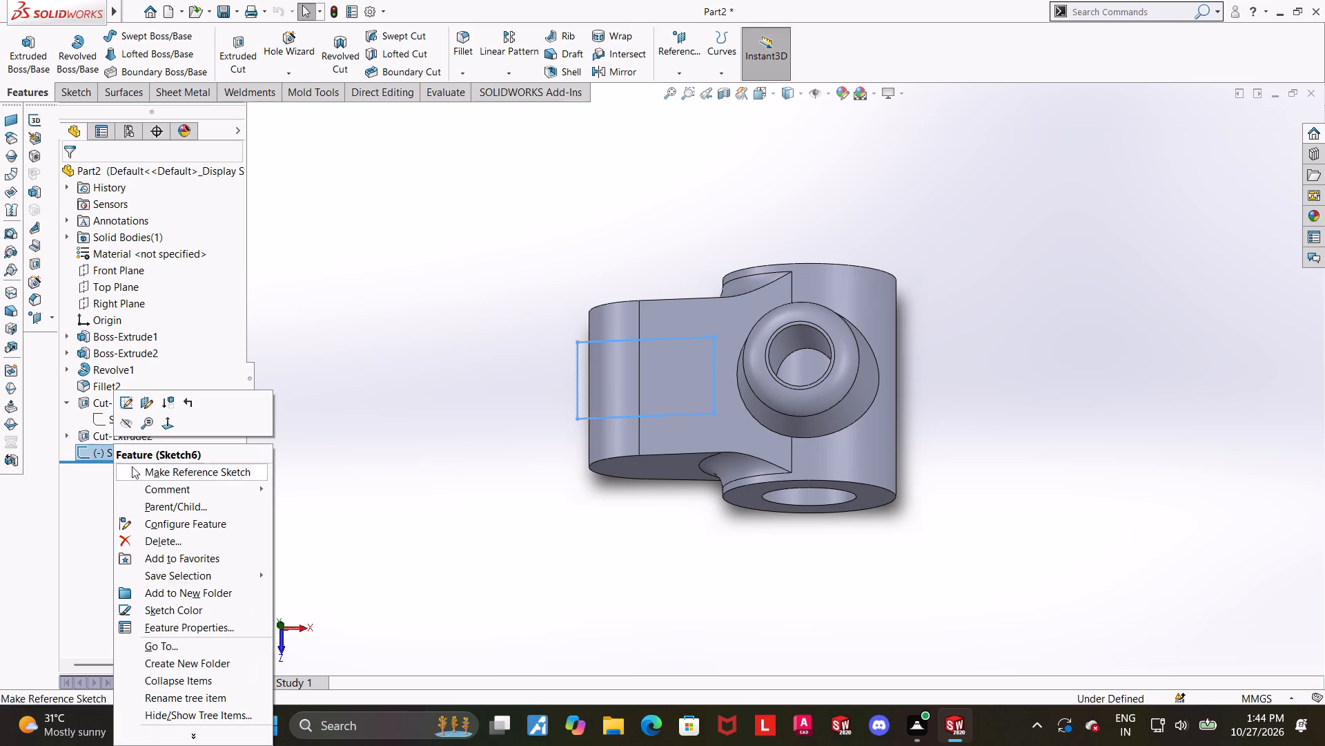
pyautogui.click(138, 535)
pyautogui.click(784, 274)
pyautogui.click(501, 142)
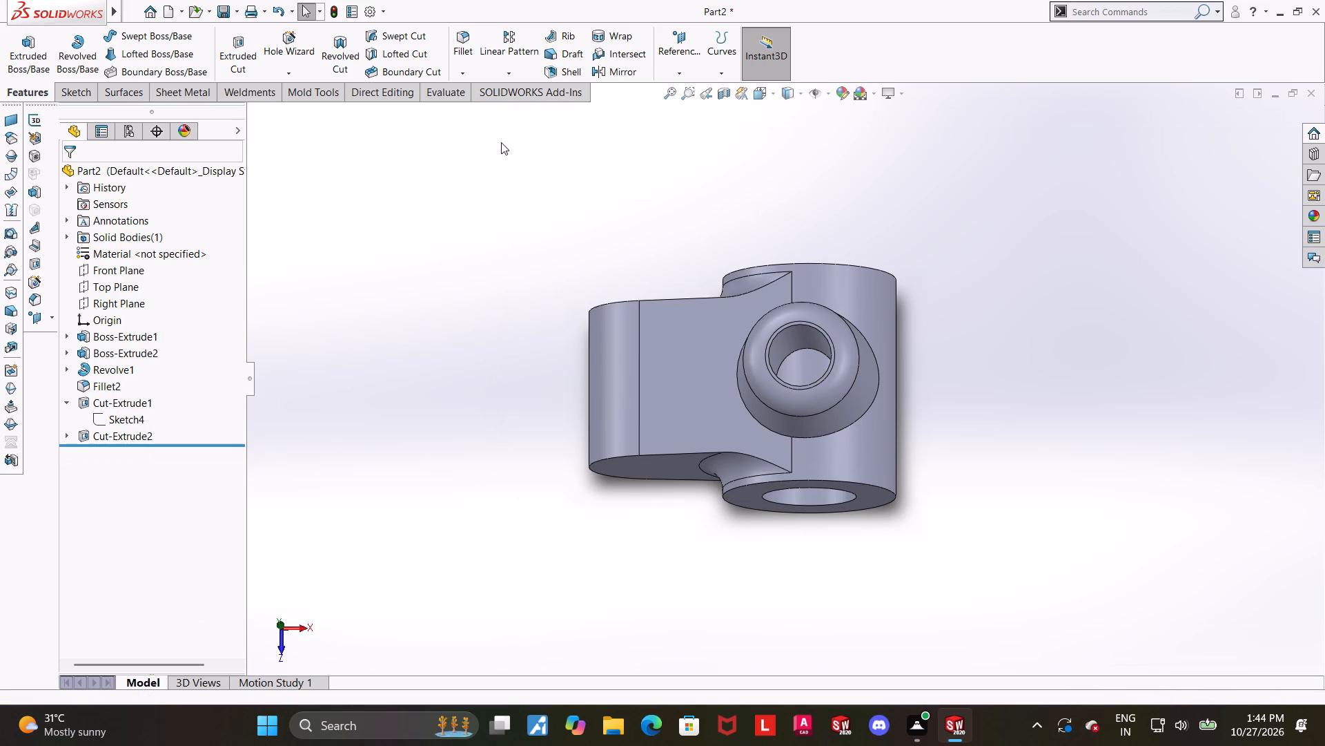
# On the Top Plane, sketch a corner rectangle about 16.6 by 10.5 mm, starting on the edge of the arm's rounded end.
pyautogui.moveTo(665, 406); pyautogui.dragTo(669, 201, button='middle')
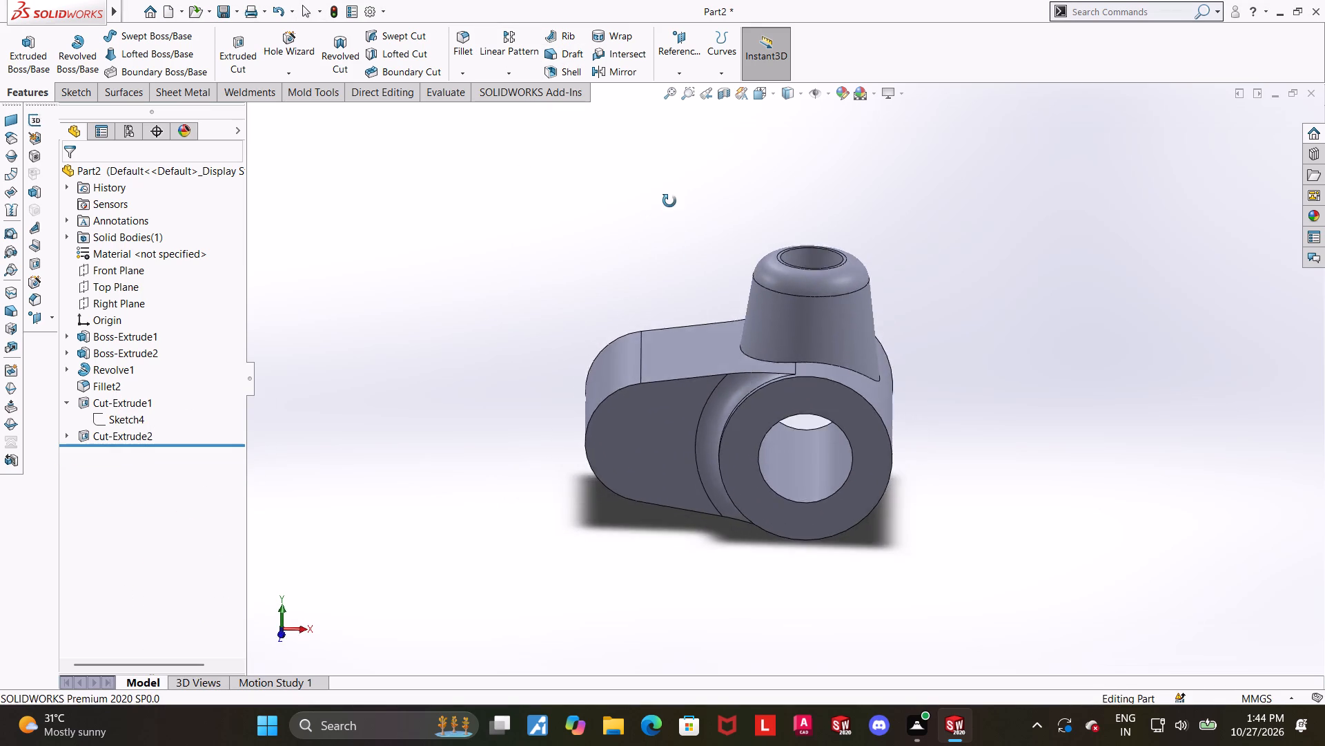
pyautogui.moveTo(669, 201); pyautogui.dragTo(661, 287, button='middle')
pyautogui.moveTo(516, 167); pyautogui.dragTo(528, 193, button='middle')
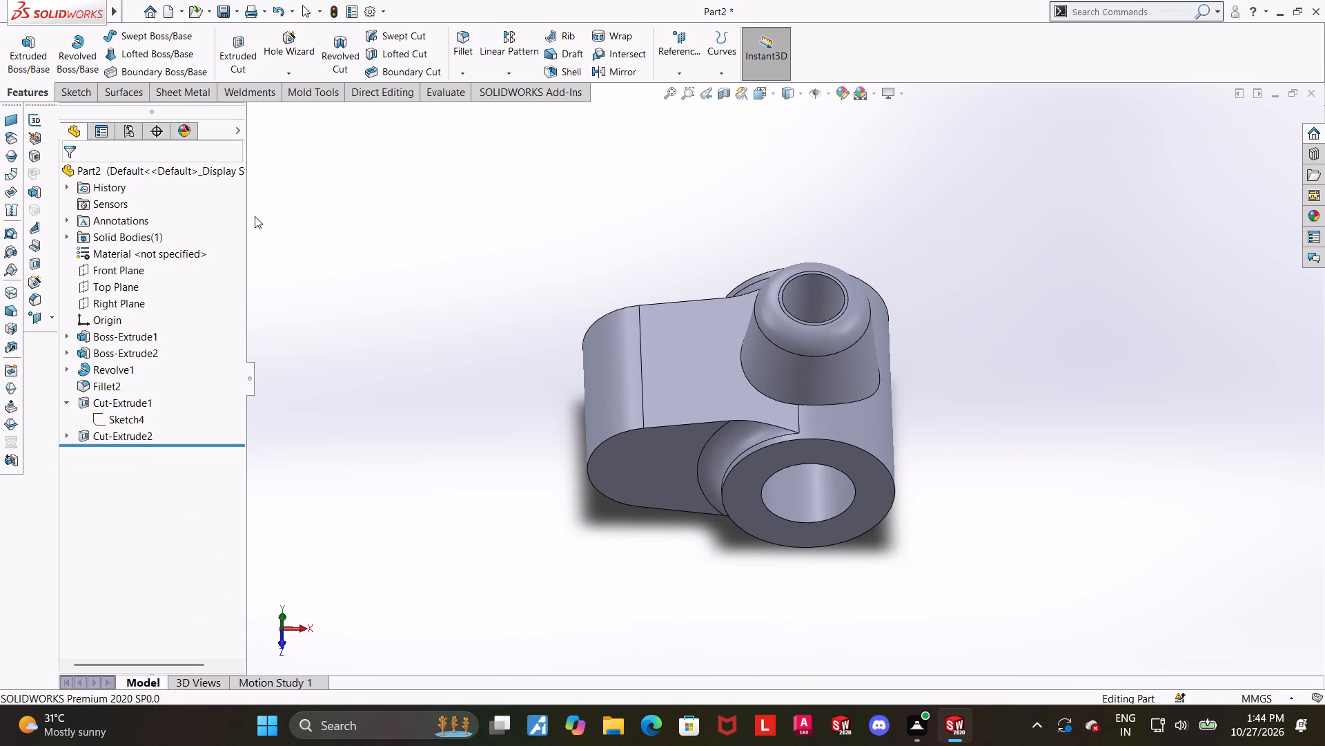
pyautogui.click(112, 287)
pyautogui.click(131, 280)
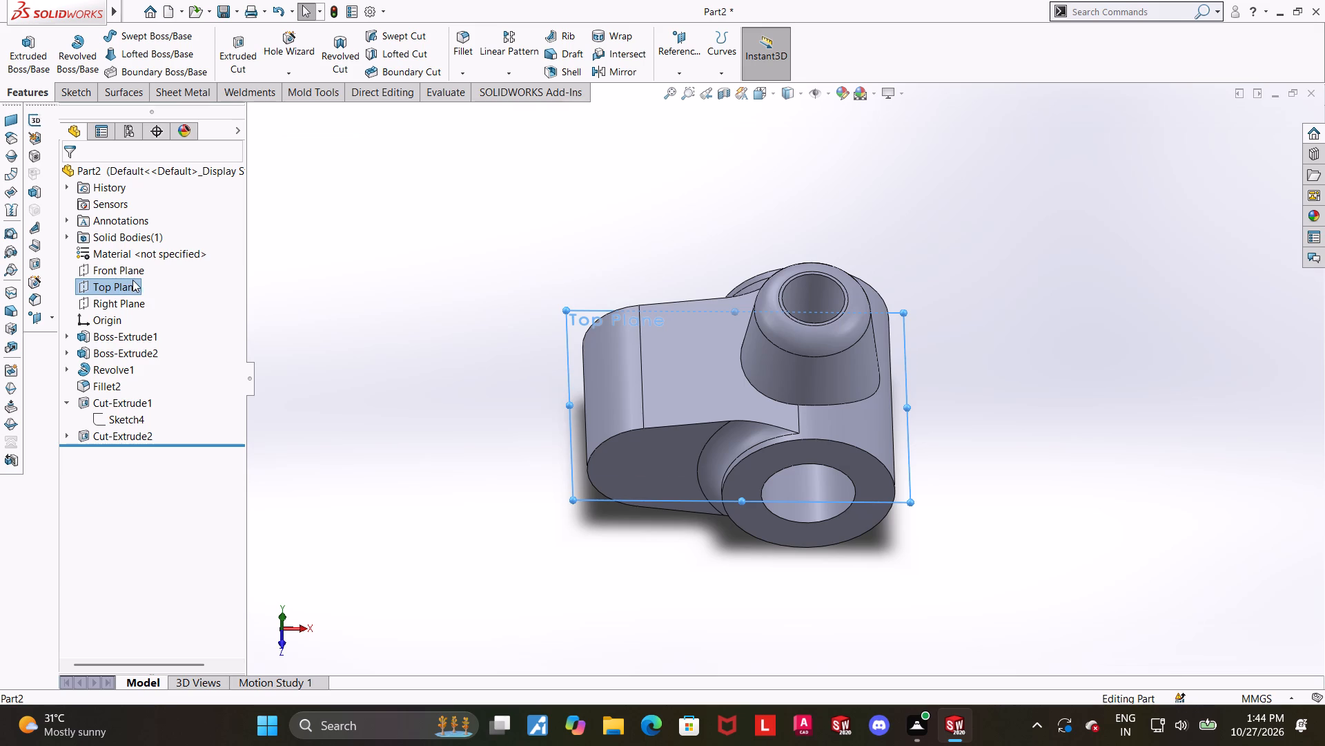
pyautogui.click(142, 258)
pyautogui.click(128, 459)
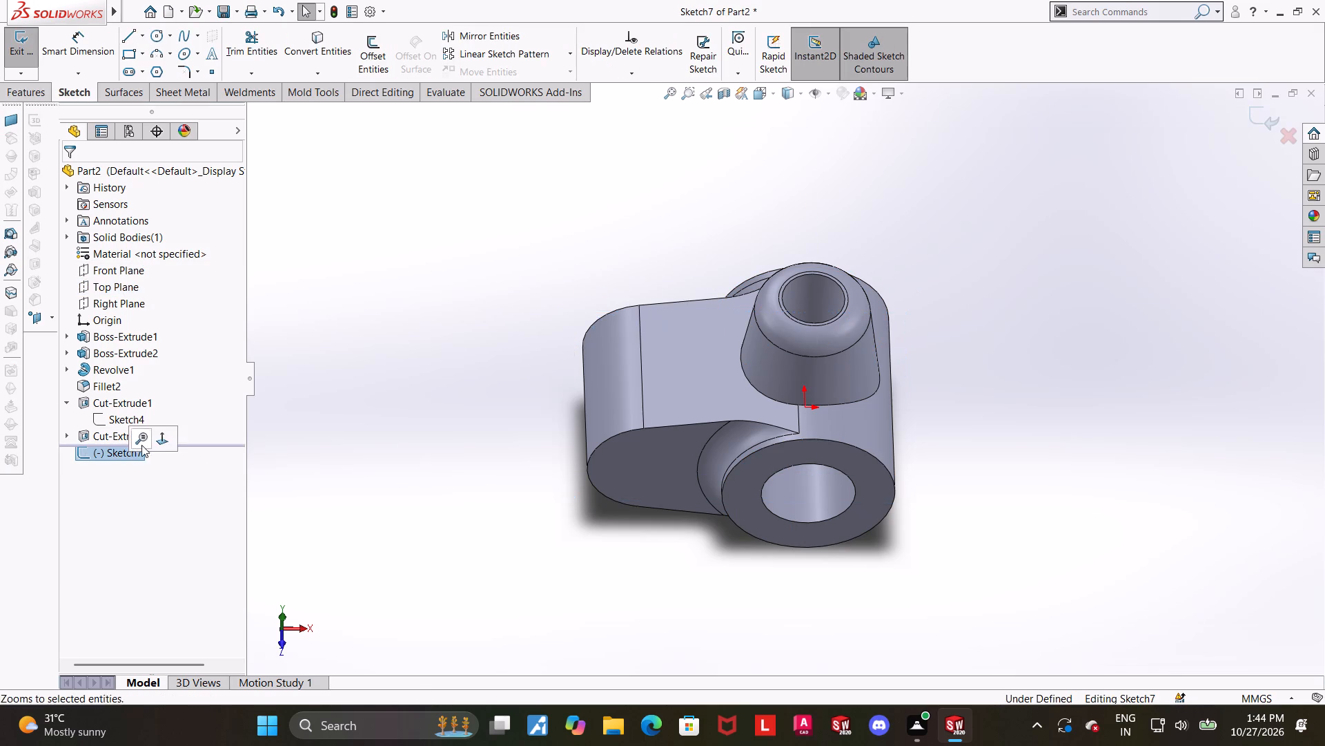
pyautogui.click(156, 439)
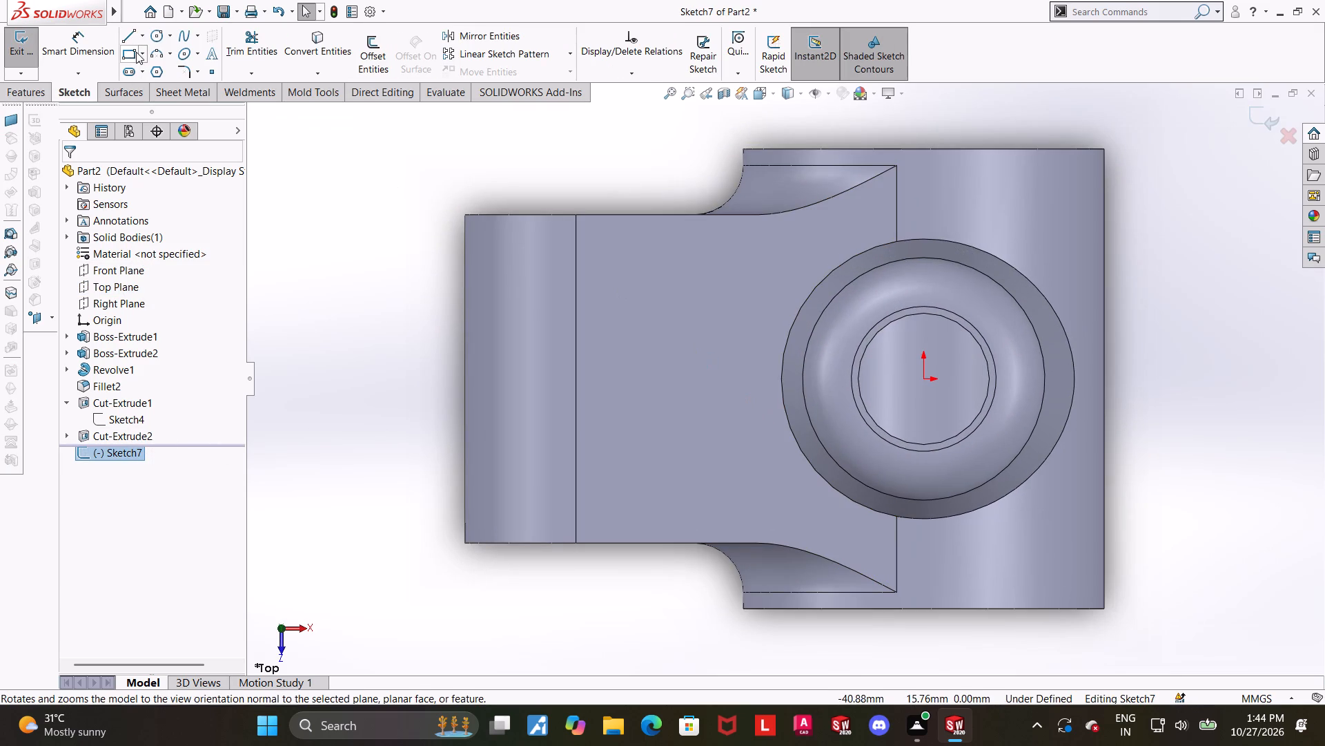
pyautogui.click(135, 51)
pyautogui.click(463, 314)
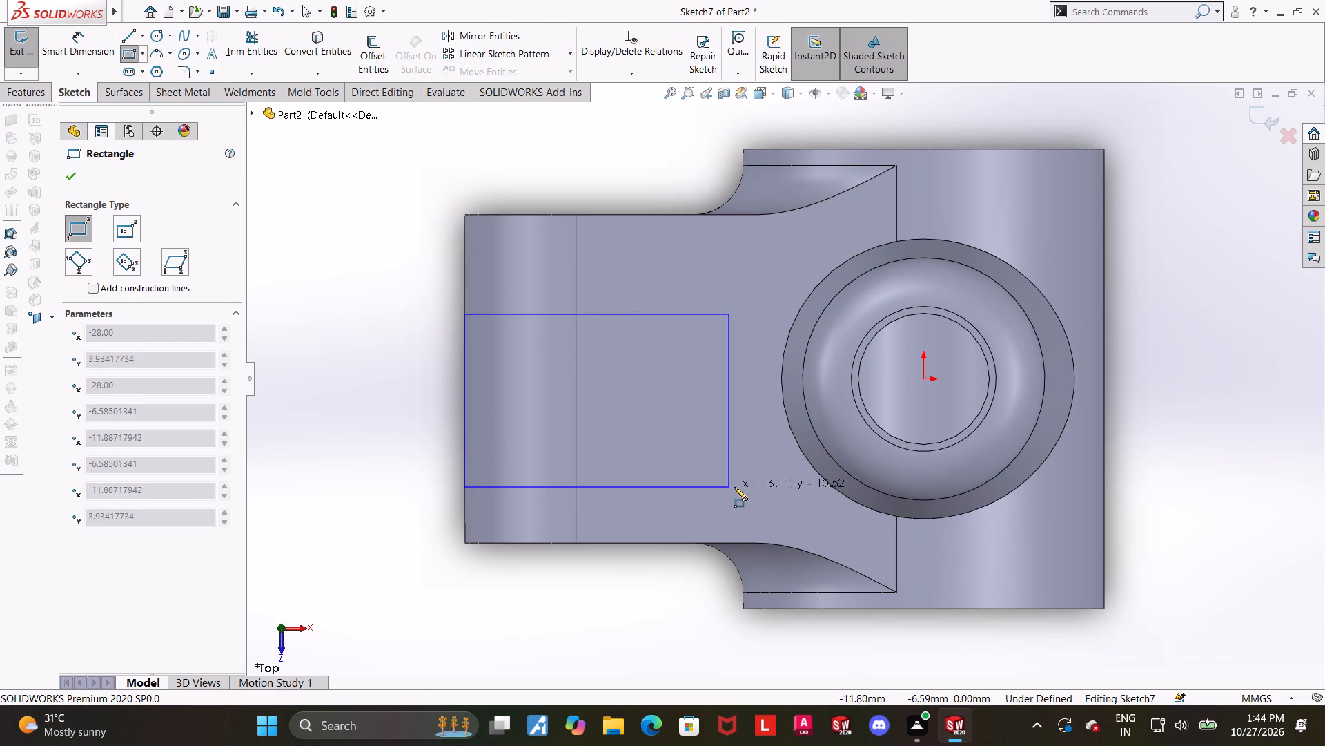
pyautogui.click(736, 487)
pyautogui.press('Escape')
# Add a Horizontal relation between the origin and the midpoint of the rectangle's end line nearest the boss.
pyautogui.click(925, 382)
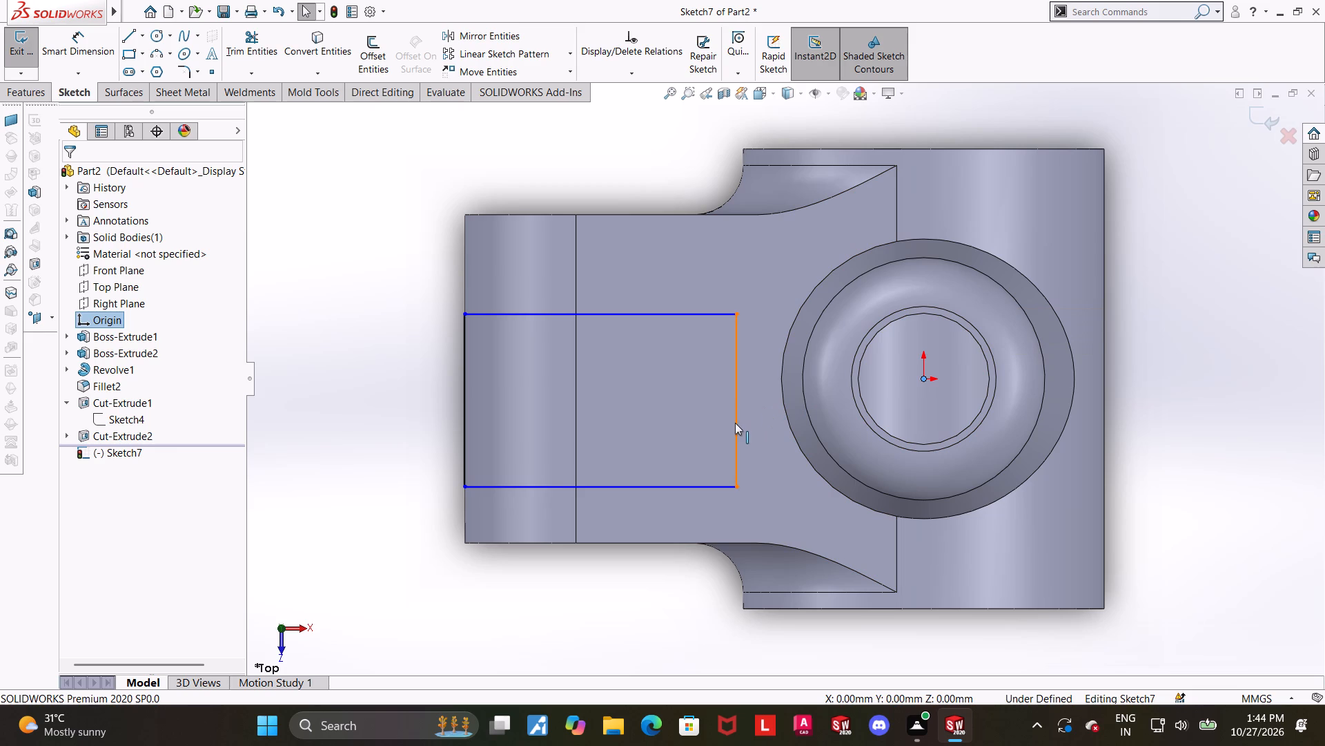
pyautogui.click(734, 402)
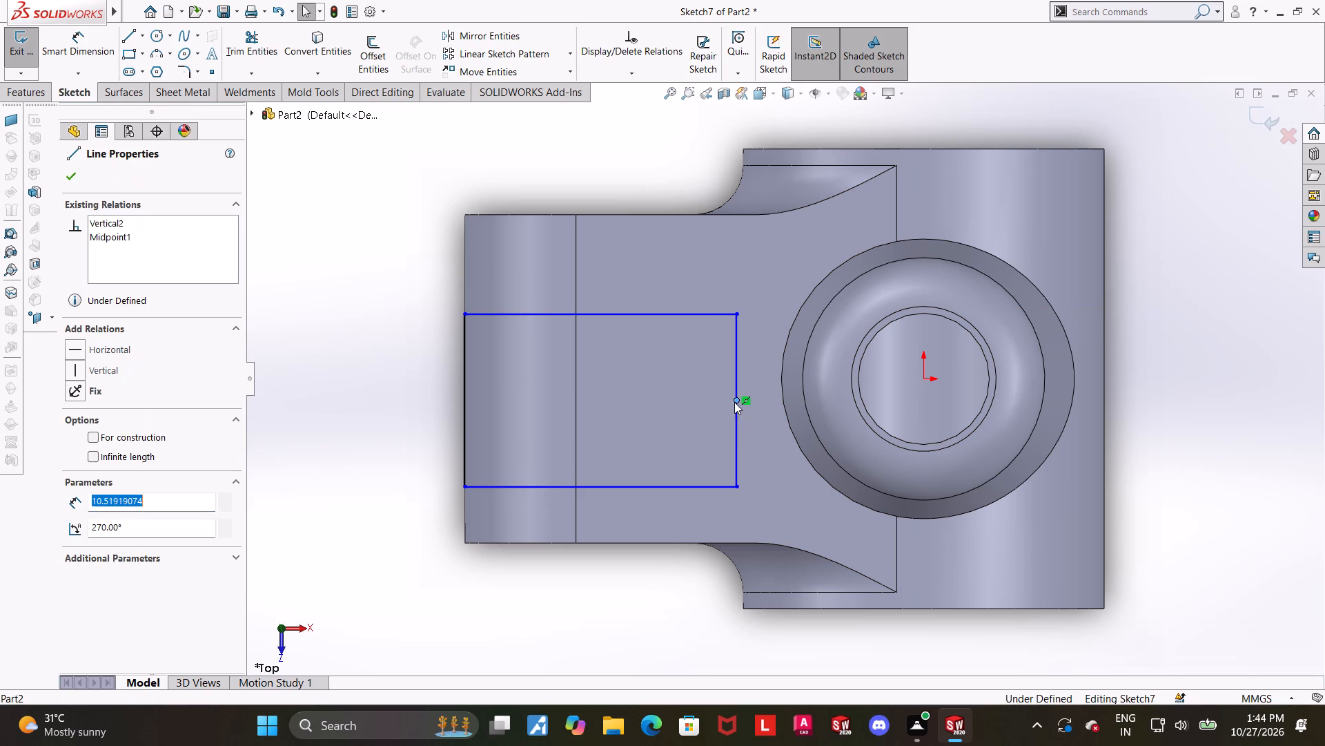
pyautogui.click(76, 352)
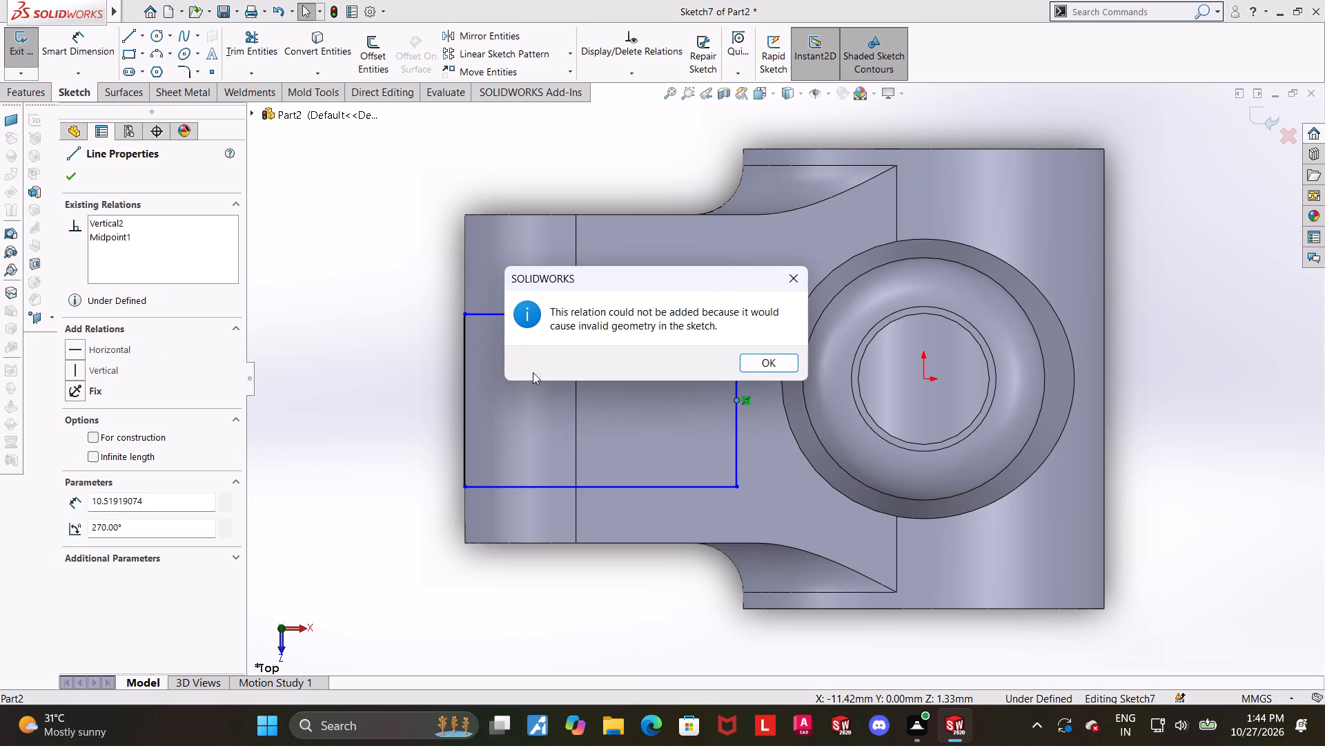
pyautogui.click(793, 285)
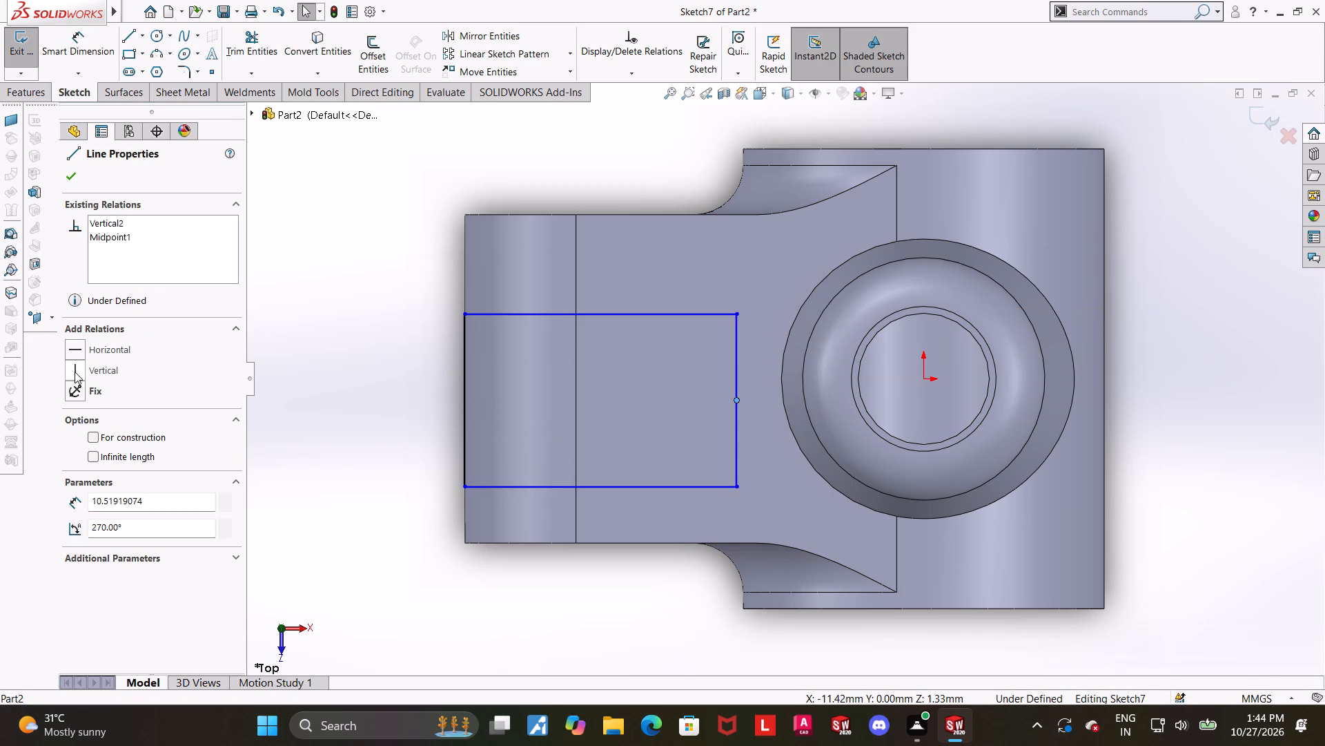
pyautogui.click(75, 372)
pyautogui.click(797, 284)
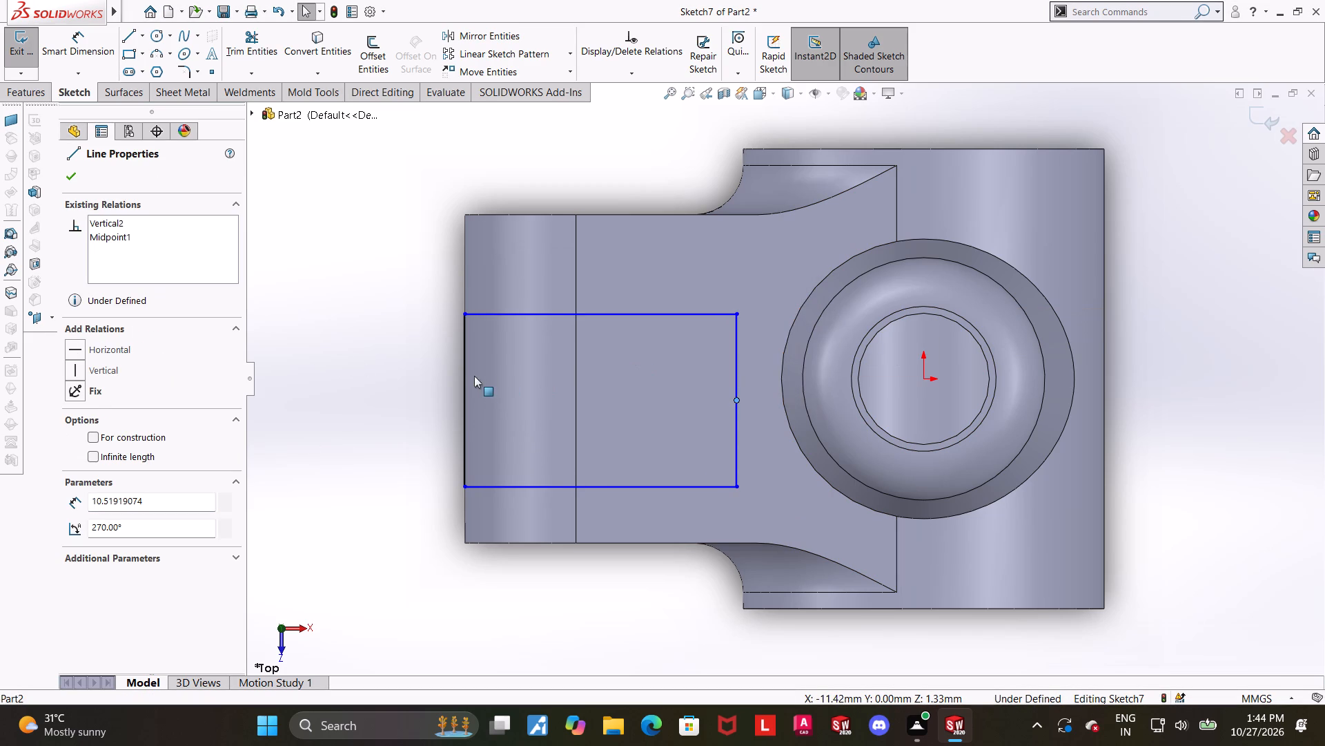
pyautogui.keyDown('ctrl'); pyautogui.click(924, 382); pyautogui.keyUp('ctrl')
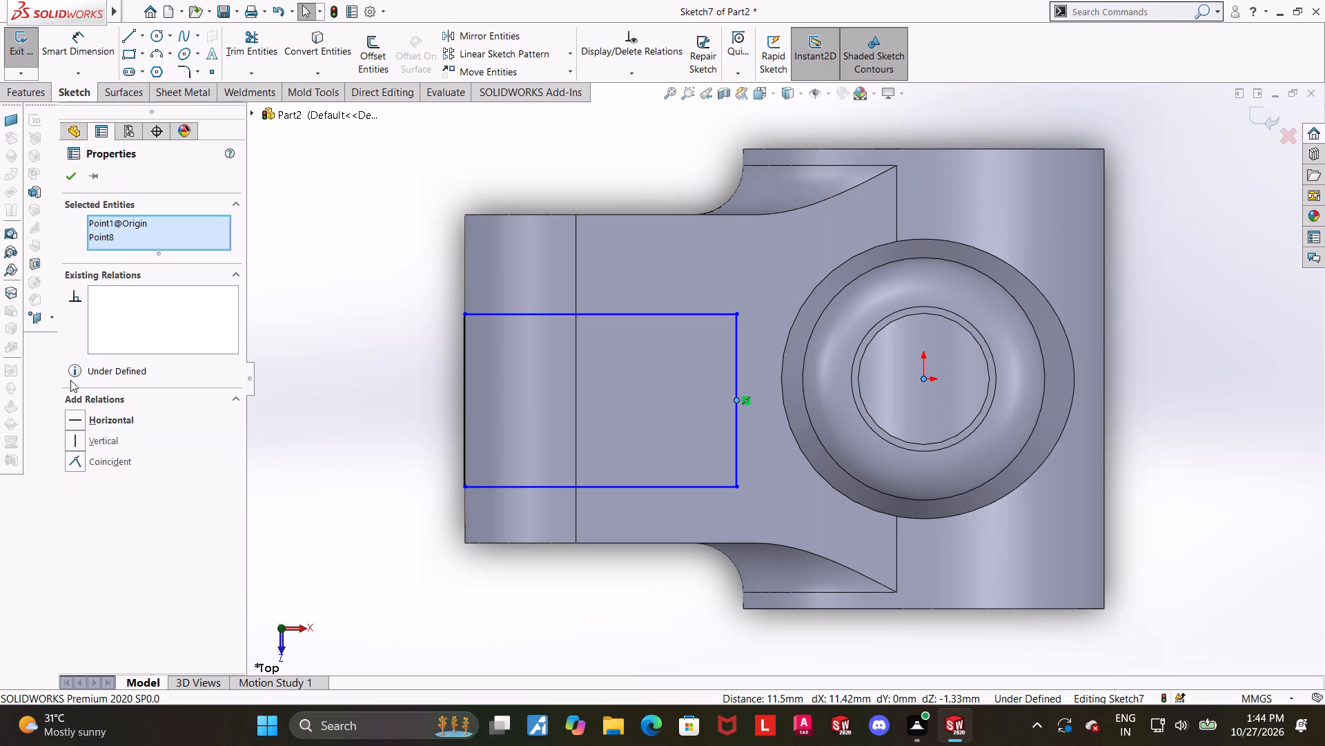
pyautogui.click(74, 415)
pyautogui.click(291, 368)
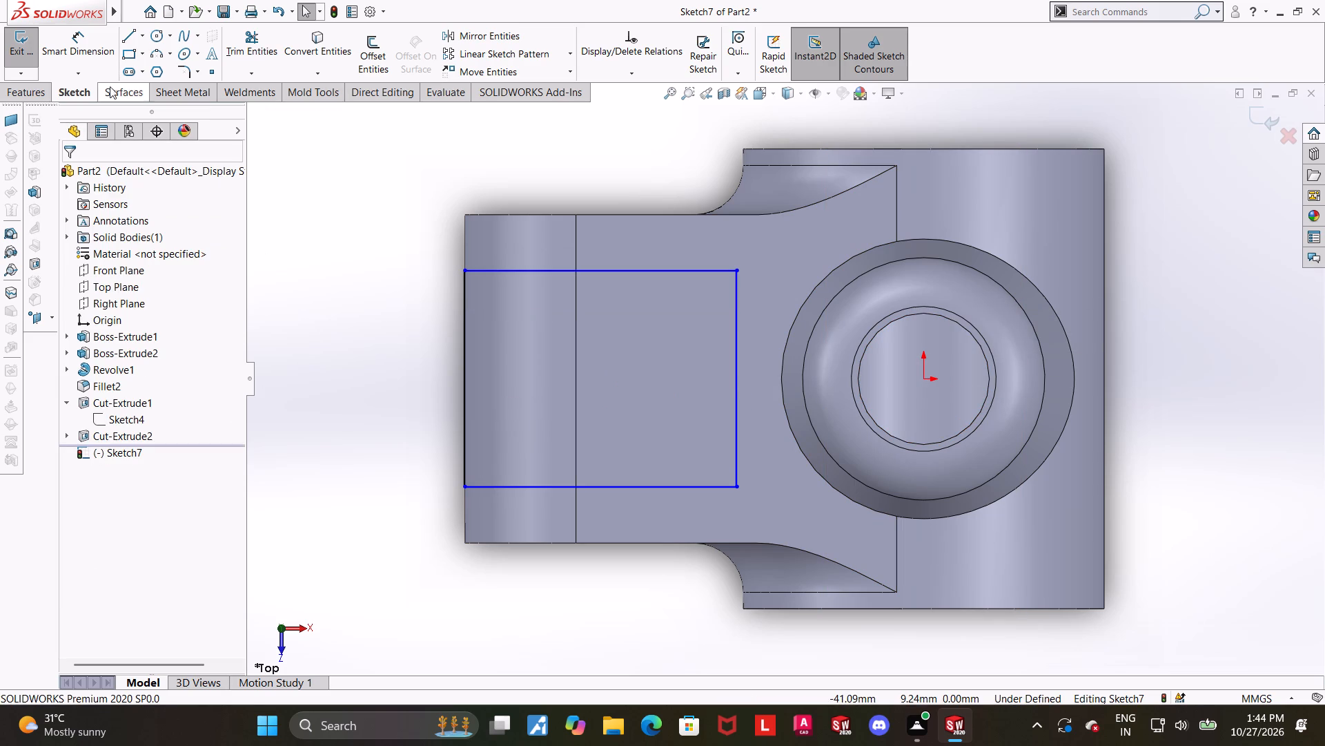
# Dimension the rectangle's outer end line at 6 mm to set the slot width.
pyautogui.click(79, 55)
pyautogui.scroll(1, 320, 211)
pyautogui.scroll(-1, 539, 279)
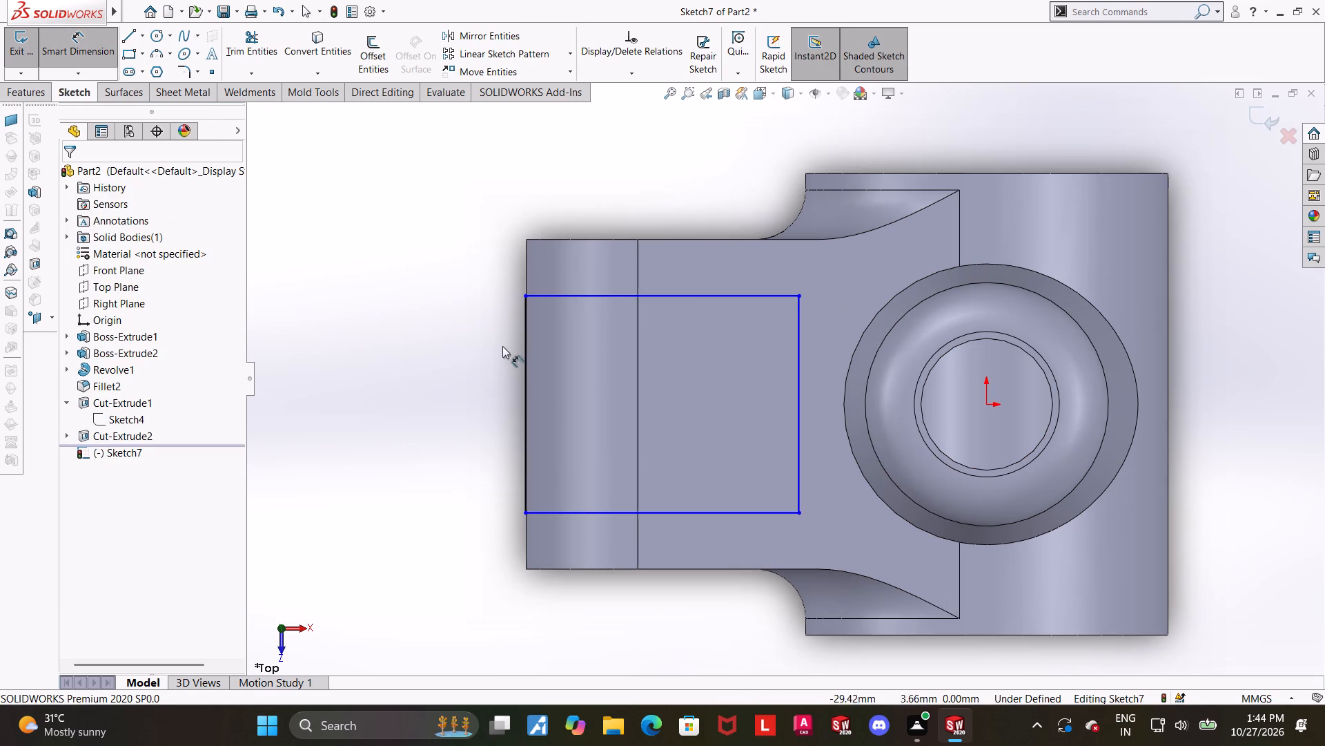
pyautogui.click(524, 400)
pyautogui.click(467, 395)
pyautogui.press('6')
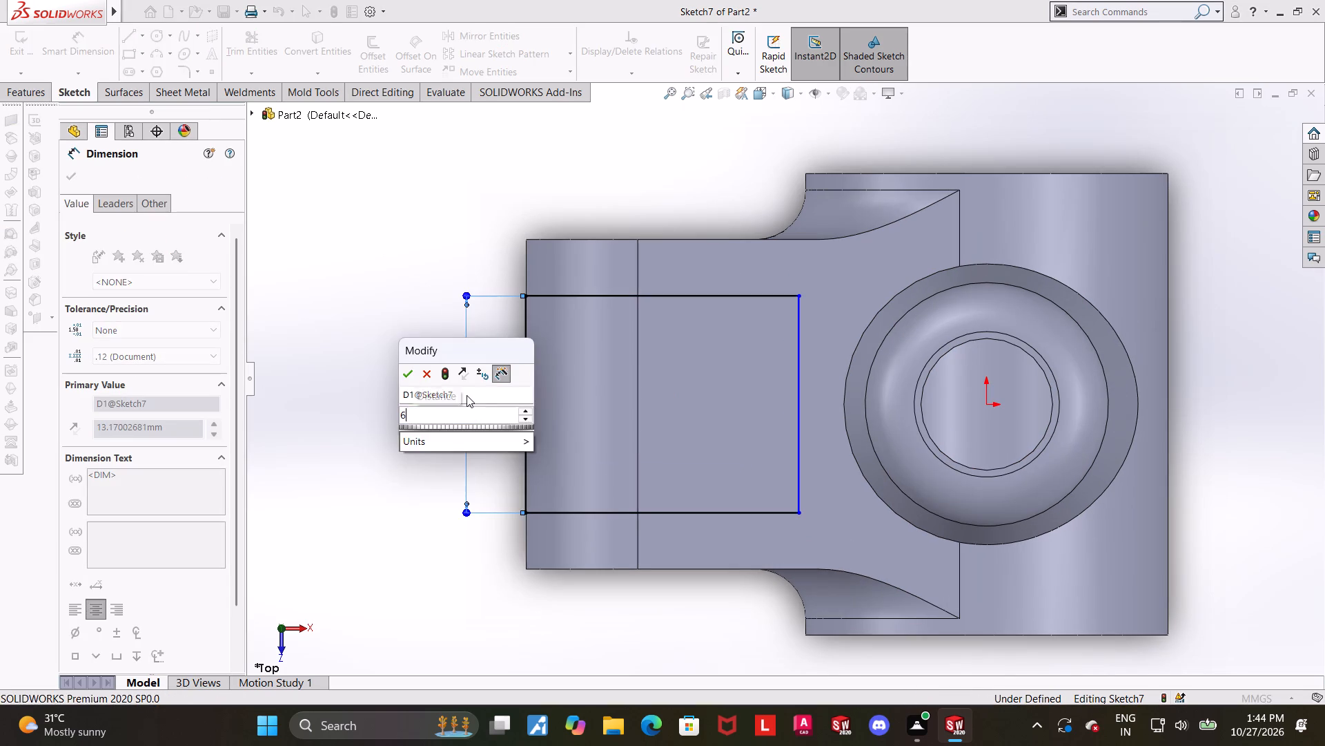
pyautogui.press('Return')
pyautogui.press('Escape')
# Dimension the rectangle's length between its two end lines at 15.35 mm and exit the sketch.
pyautogui.scroll(1, 449, 394)
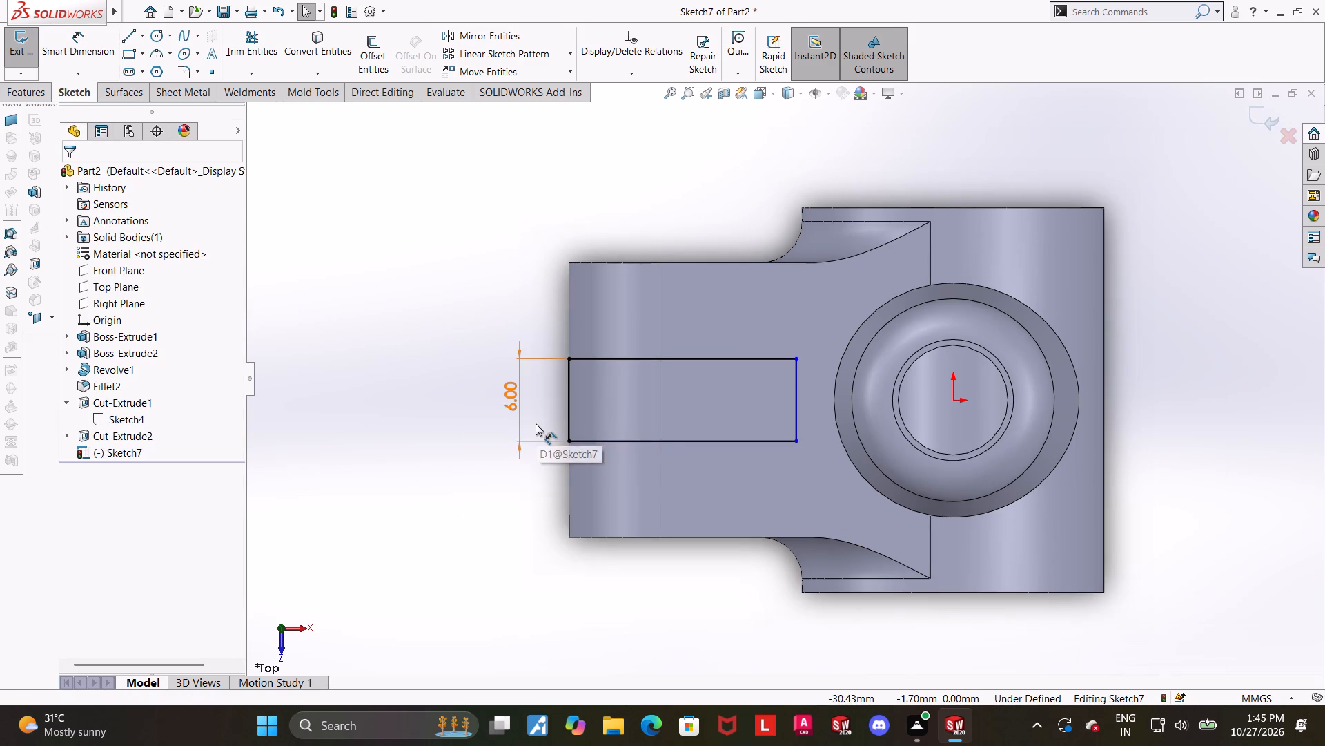
pyautogui.scroll(-1, 630, 479)
pyautogui.click(105, 53)
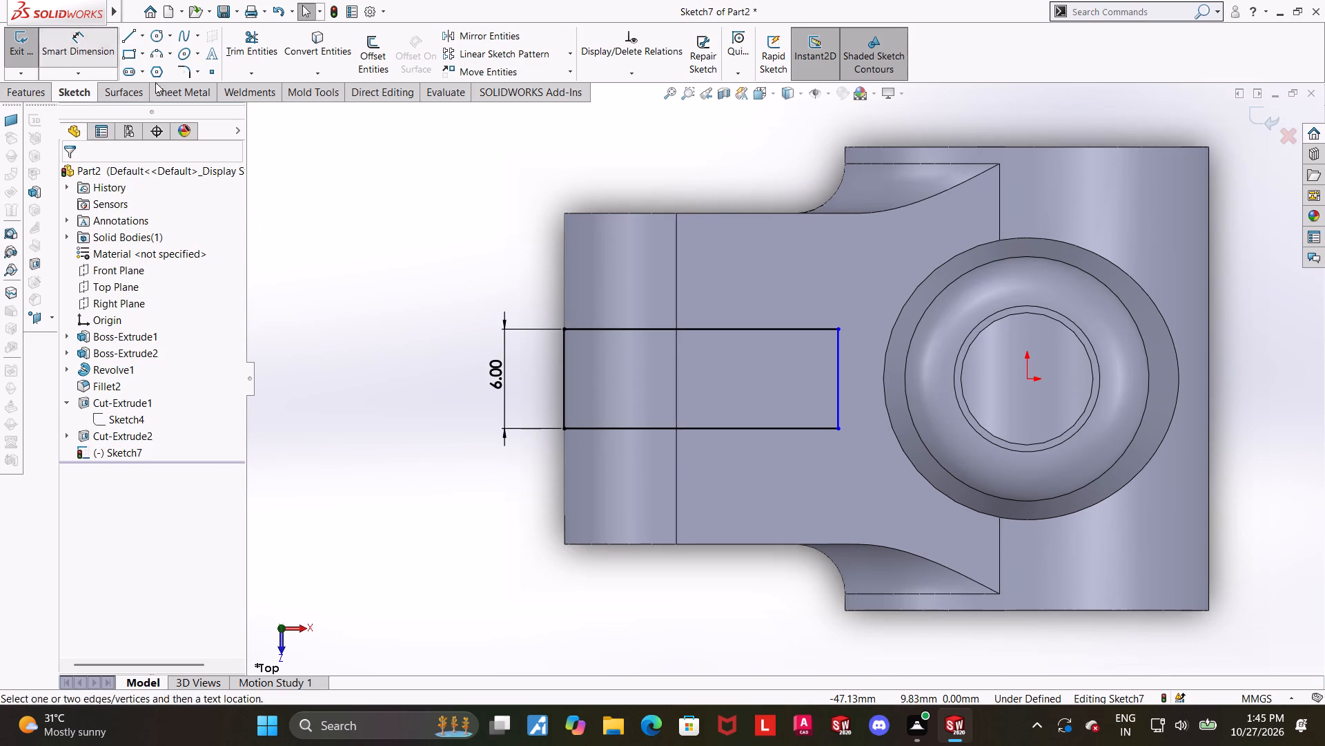
pyautogui.click(841, 381)
pyautogui.click(562, 362)
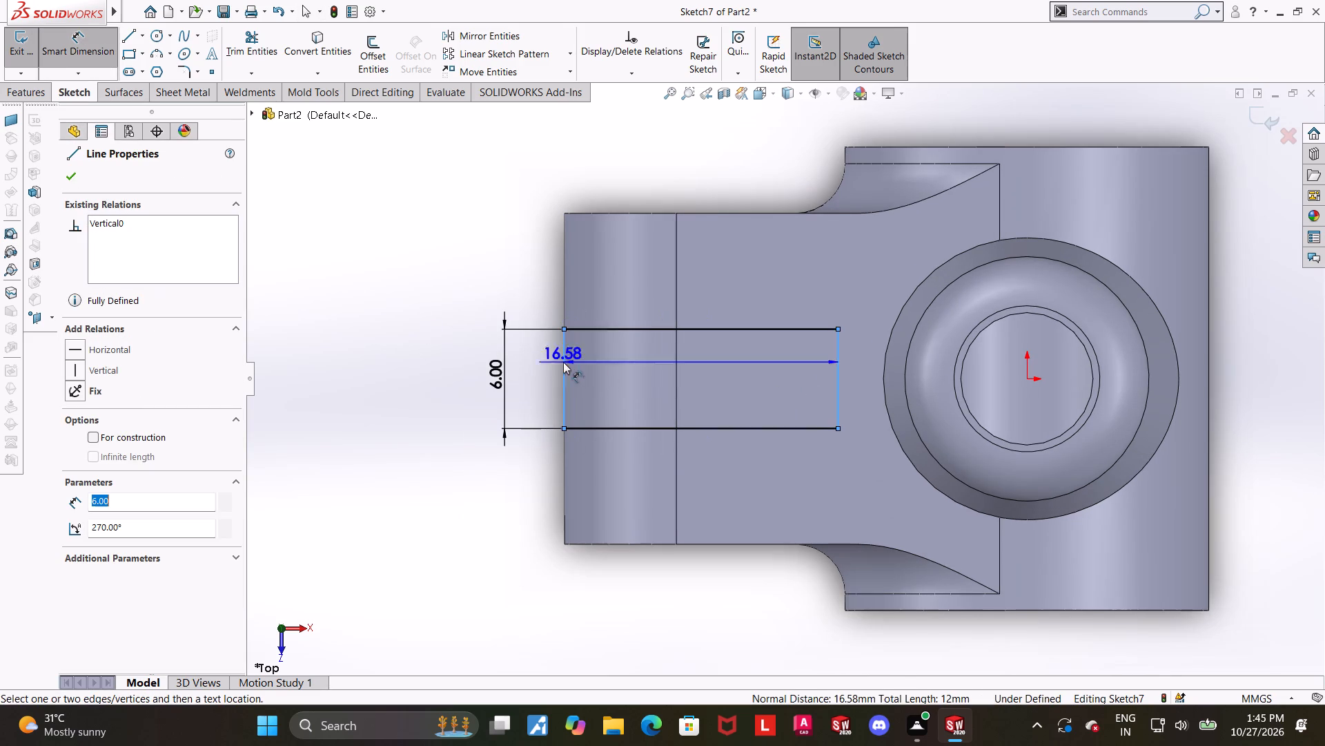
pyautogui.click(676, 137)
pyautogui.write('15.35')
pyautogui.press('Return')
pyautogui.press('Escape')
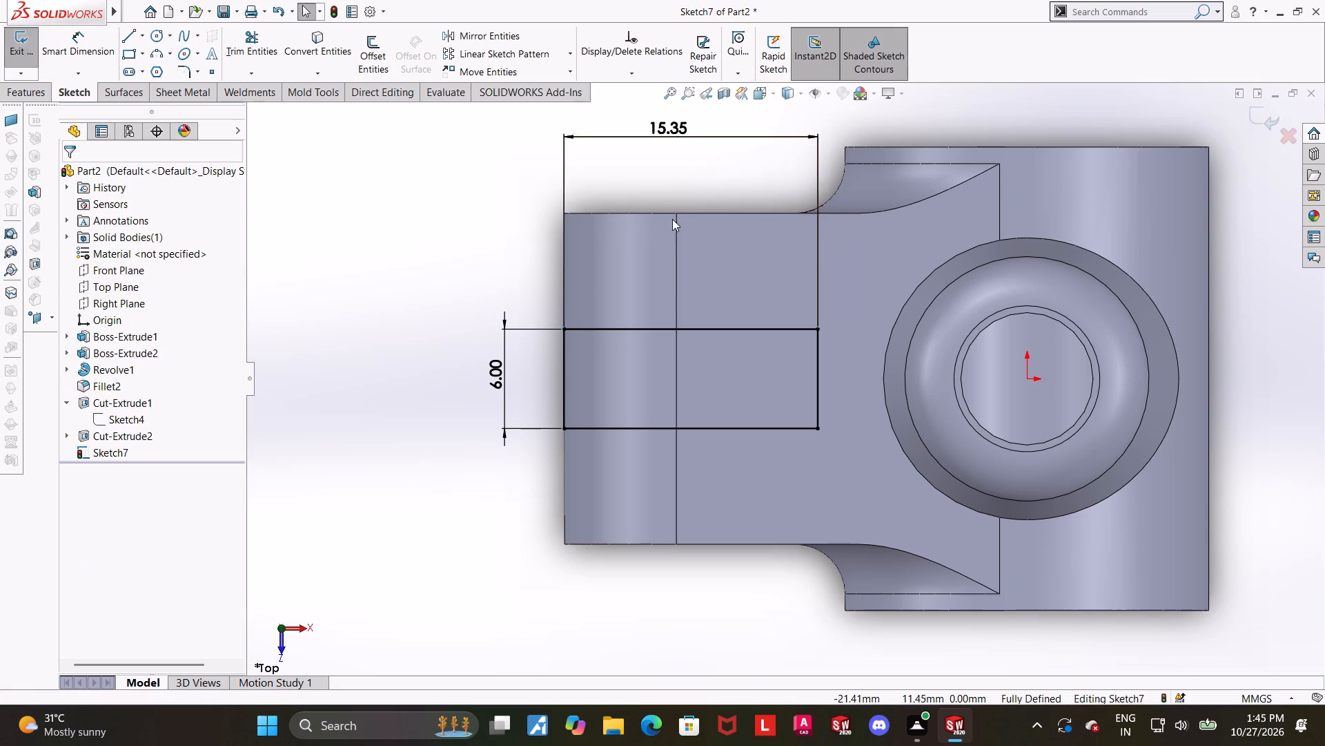
pyautogui.scroll(2, 694, 292)
pyautogui.scroll(-1, 1144, 443)
pyautogui.moveTo(1104, 401); pyautogui.dragTo(1102, 205, button='middle')
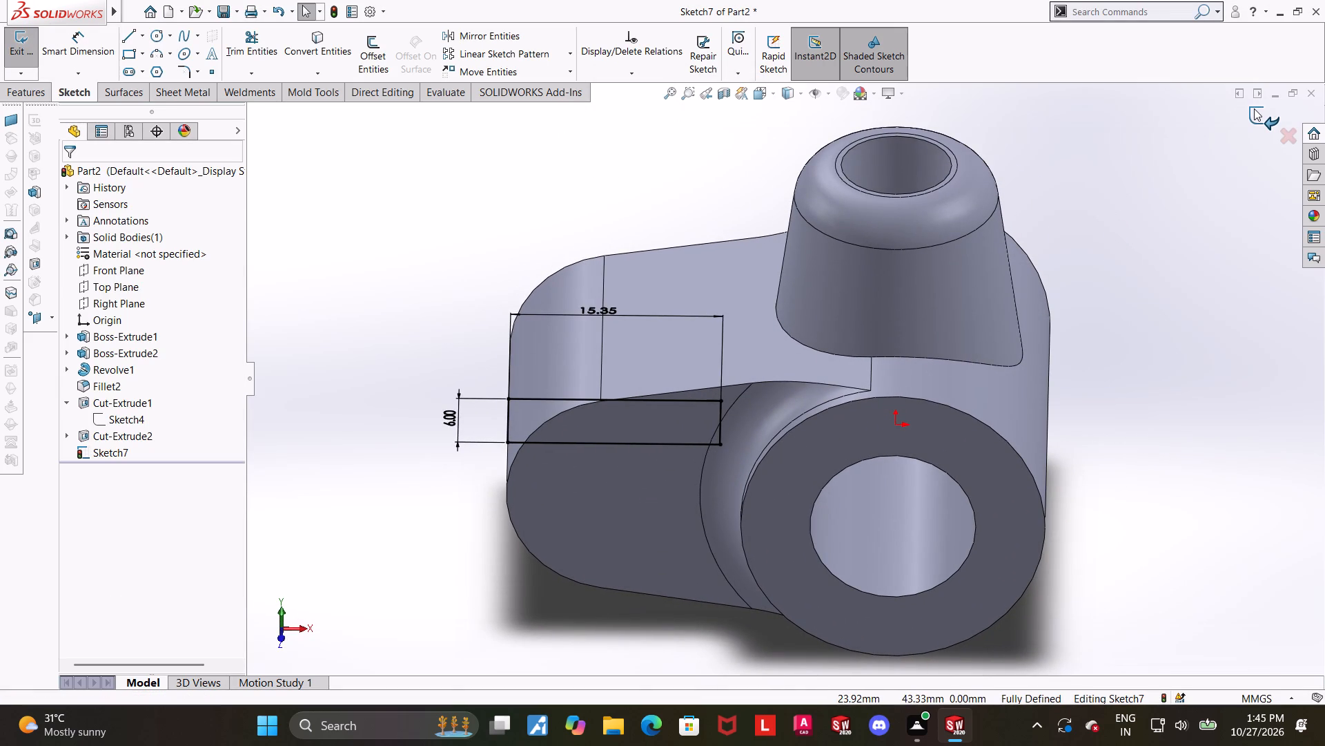
pyautogui.click(1254, 108)
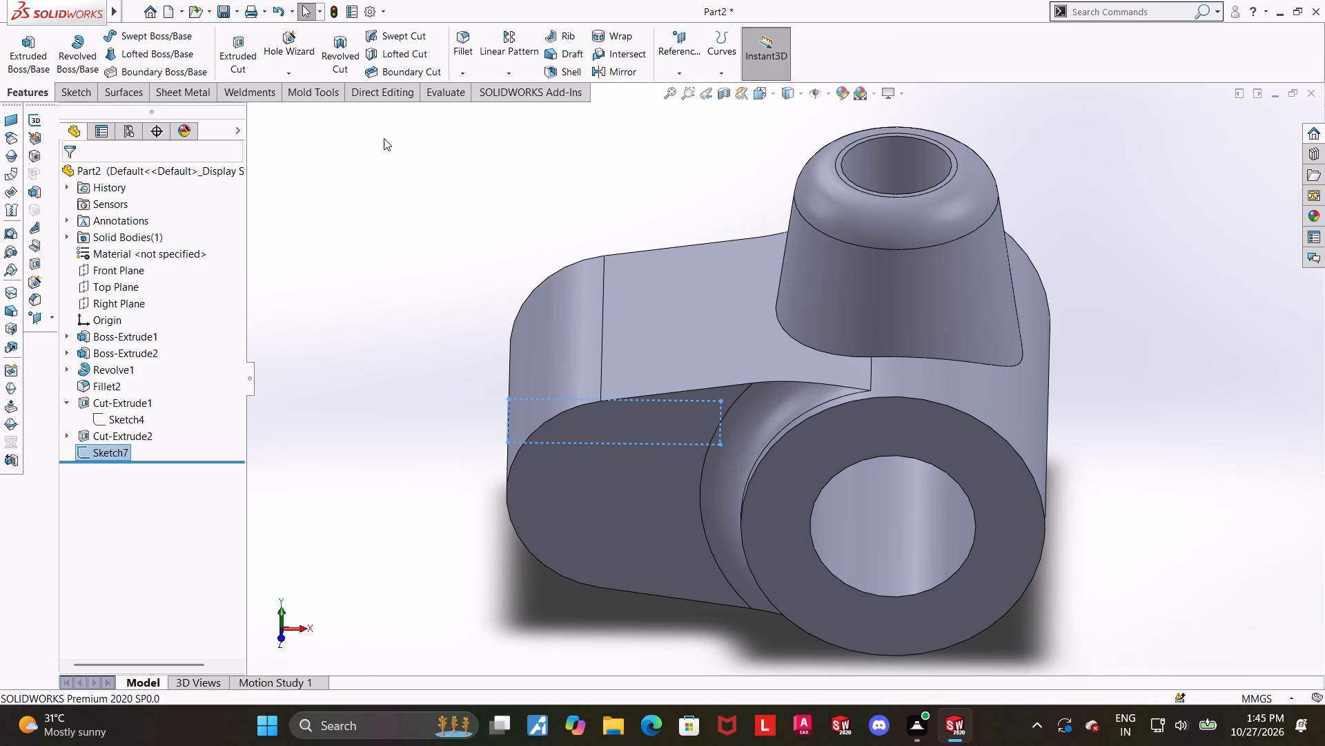
# Cut the 6 mm wide slot sketch through the arm with Extruded Cut set to Through All - Both.
pyautogui.click(250, 50)
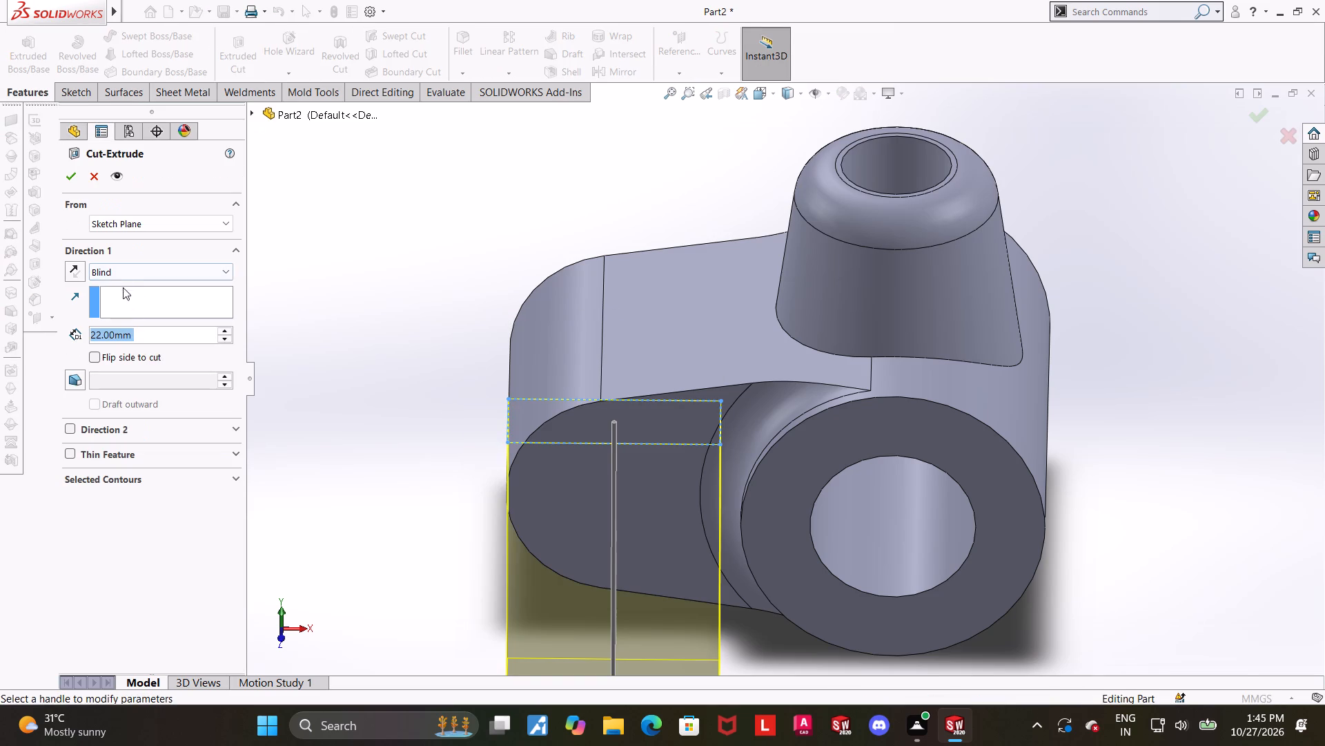
pyautogui.click(124, 271)
pyautogui.click(140, 306)
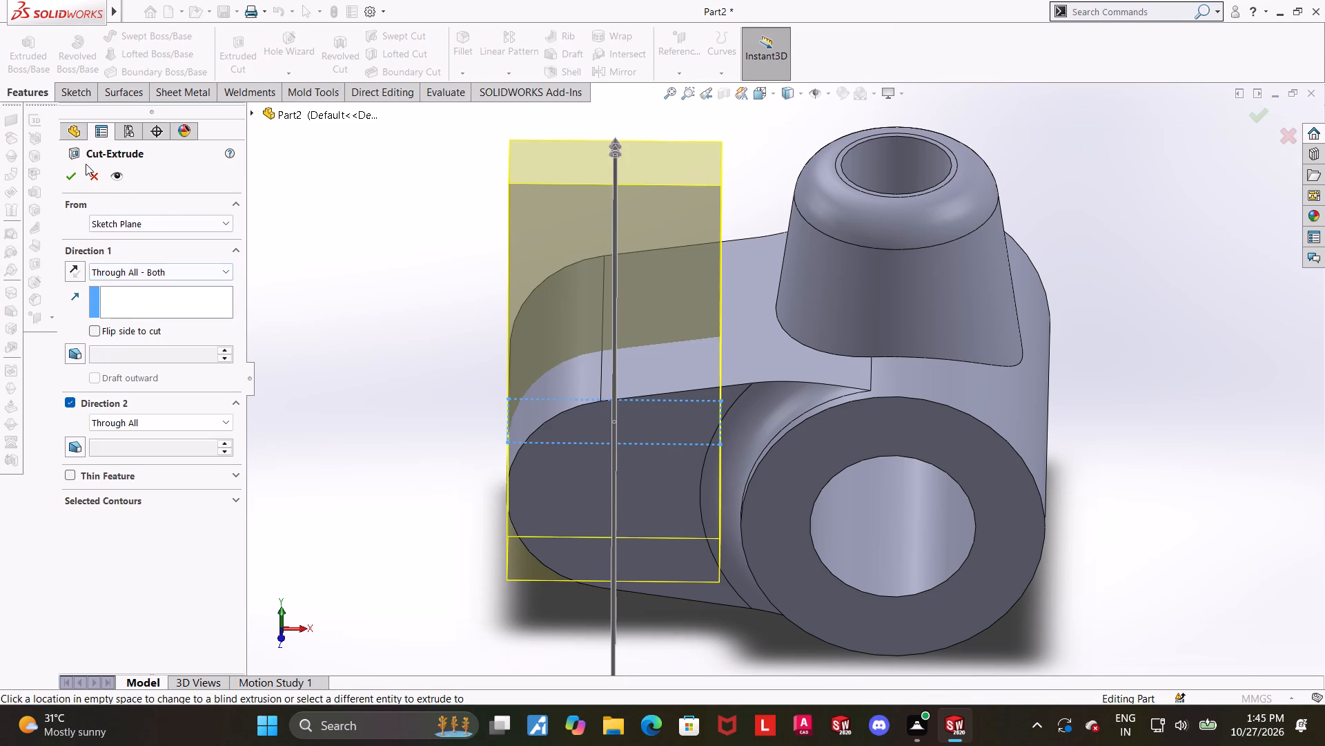
pyautogui.click(76, 173)
pyautogui.click(395, 279)
# Examine the slot cut through the arm from the Left view and from angled views.
pyautogui.moveTo(422, 283); pyautogui.dragTo(569, 211, button='middle')
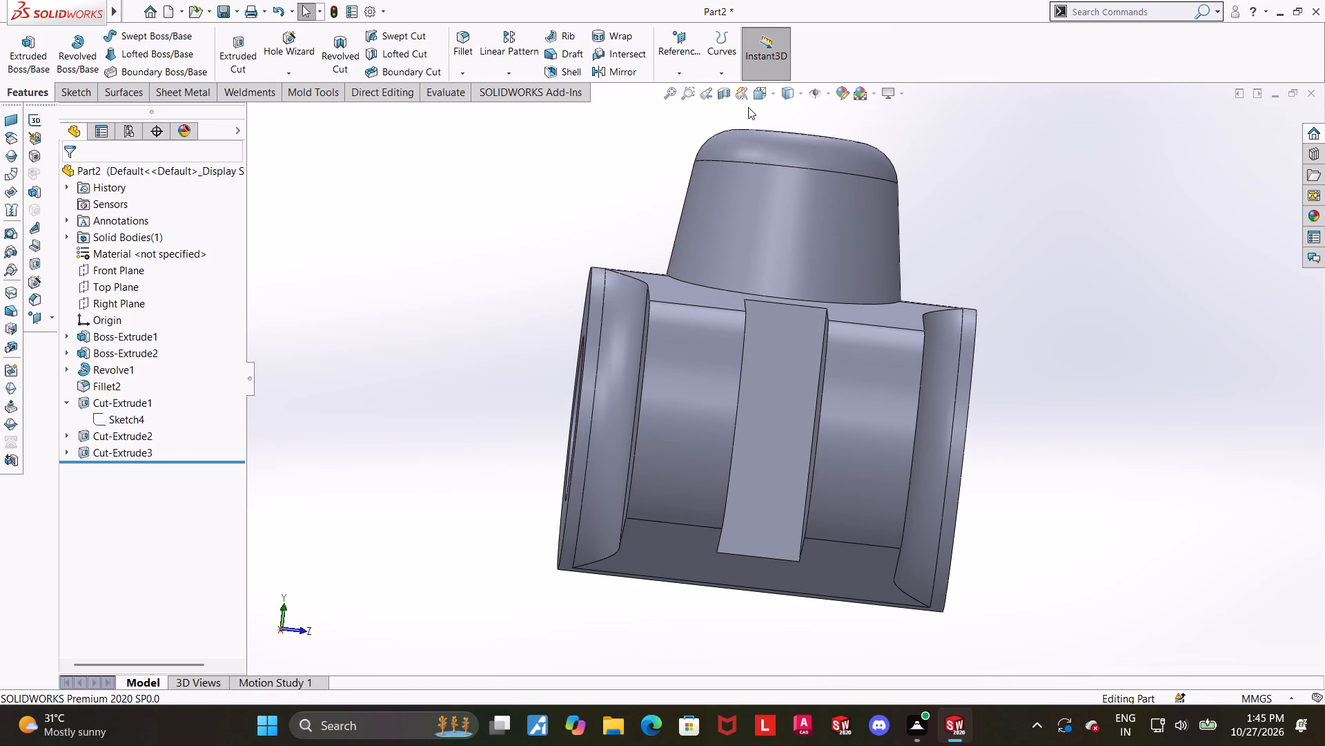
pyautogui.click(763, 95)
pyautogui.click(610, 421)
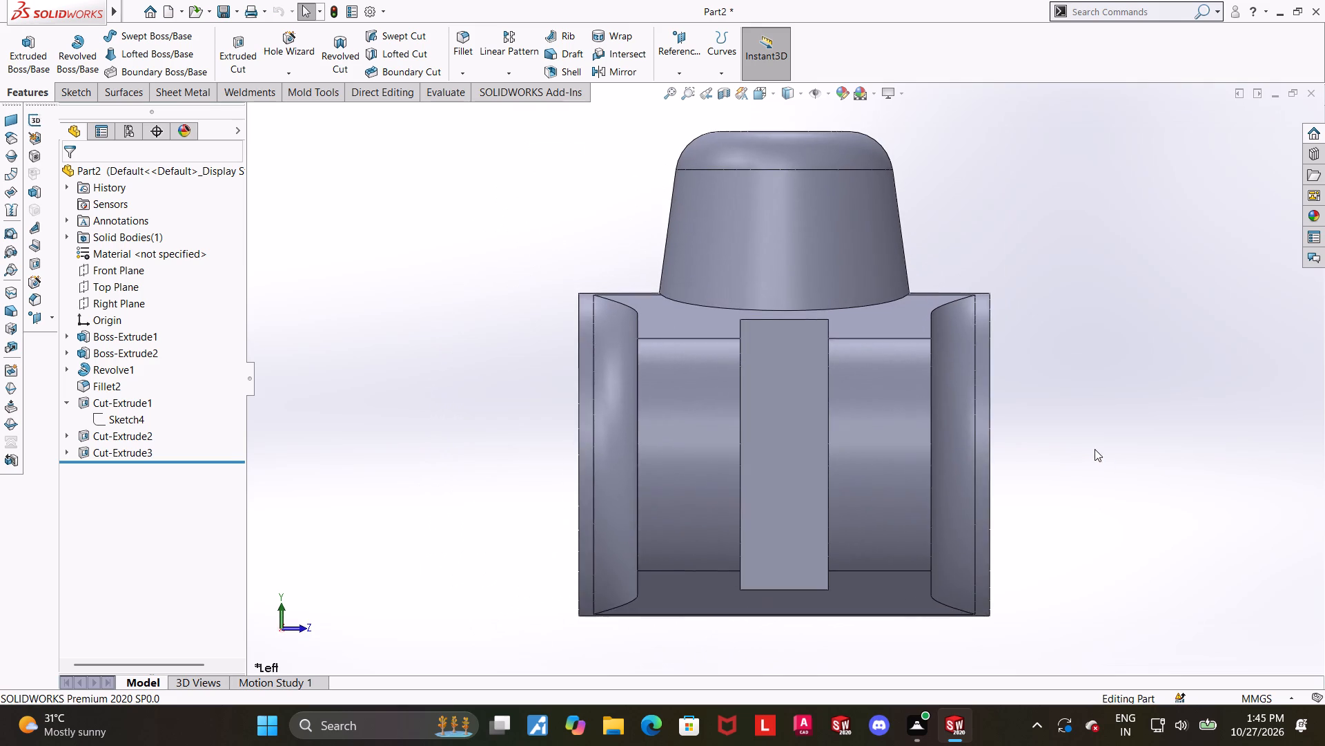
pyautogui.scroll(1, 1088, 443)
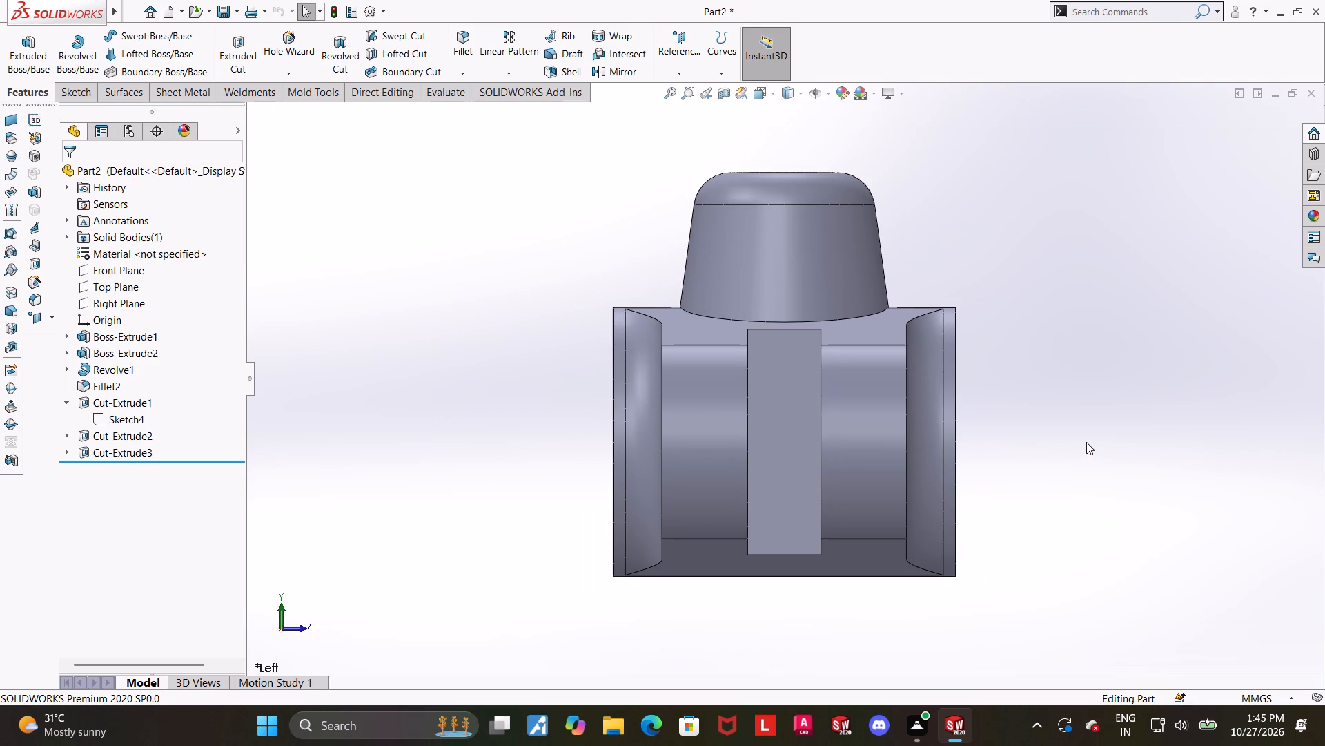
pyautogui.scroll(1, 1081, 441)
pyautogui.moveTo(1031, 453); pyautogui.dragTo(981, 464, button='middle')
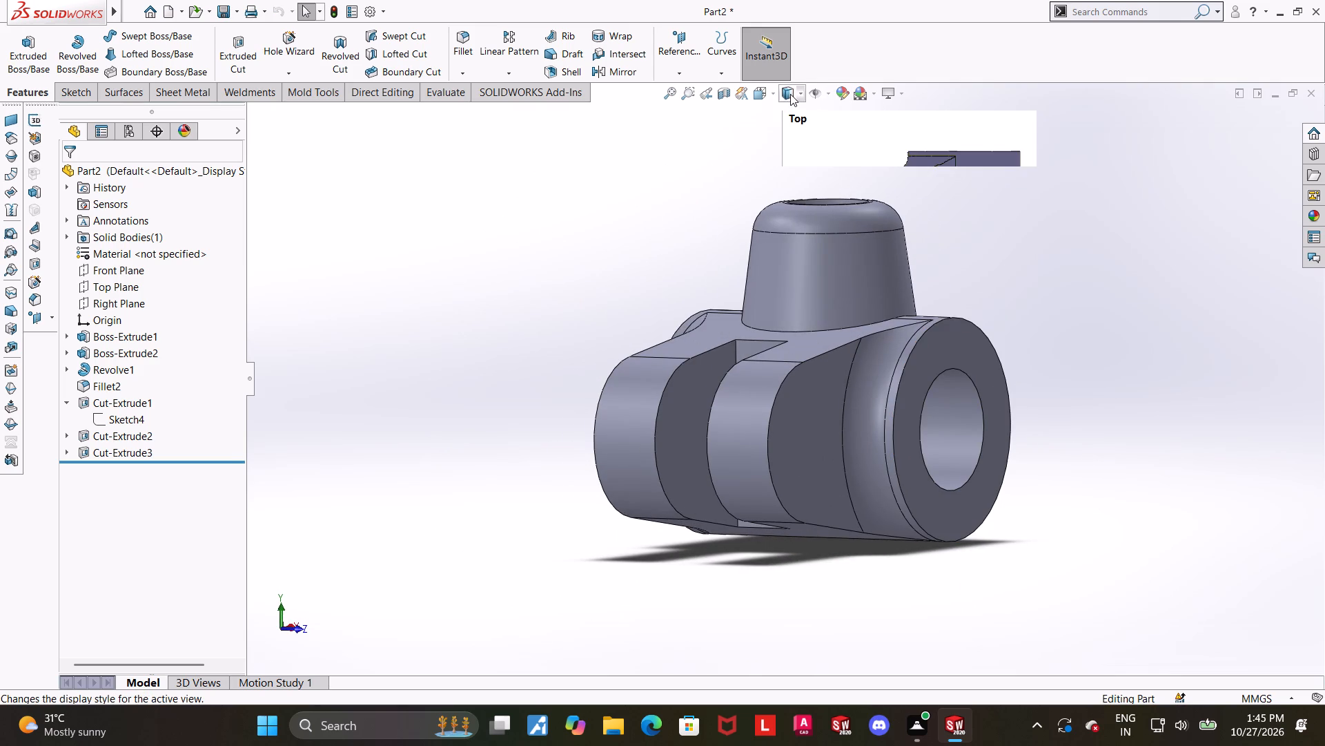
pyautogui.moveTo(883, 251); pyautogui.dragTo(877, 274, button='middle')
pyautogui.scroll(-2, 1025, 273)
# Fillet the edge where the conical boss meets the arm and cylinder with a 3 mm radius.
pyautogui.click(471, 50)
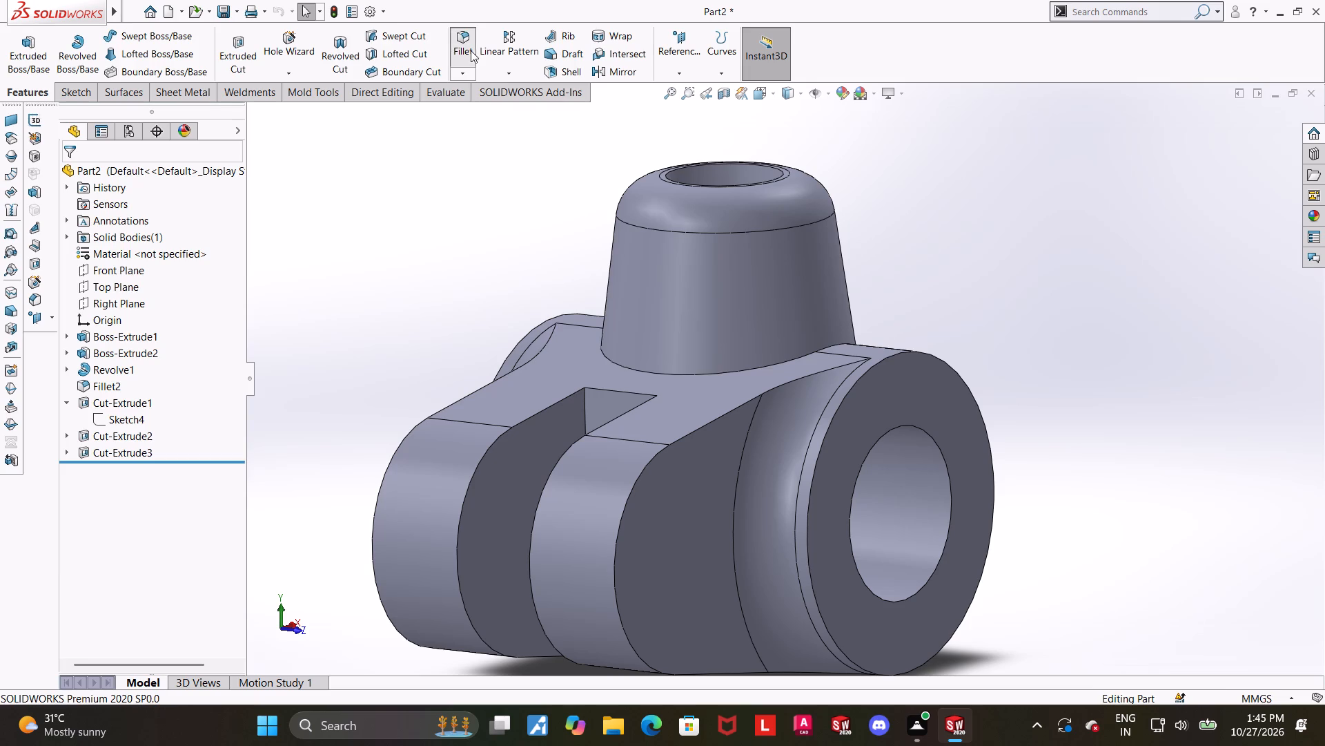
pyautogui.click(771, 364)
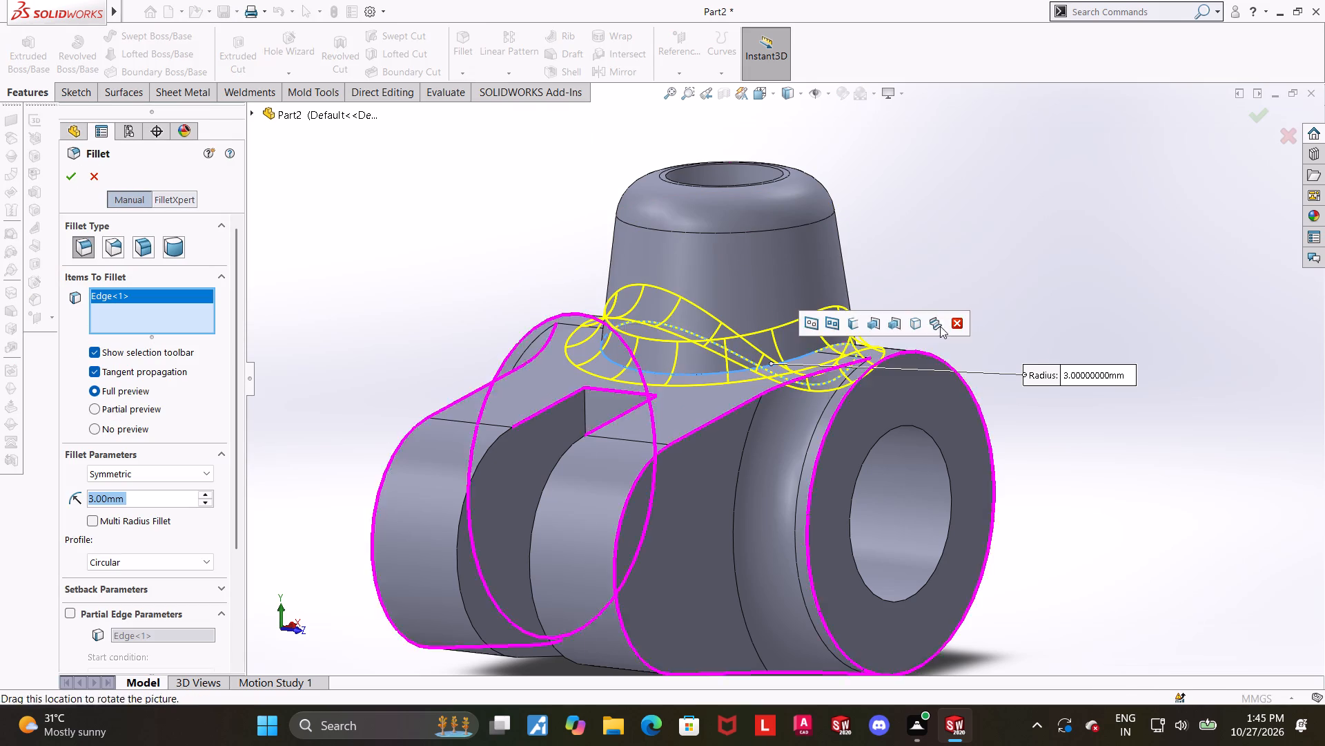
pyautogui.moveTo(945, 323); pyautogui.dragTo(933, 432, button='middle')
pyautogui.moveTo(987, 392); pyautogui.dragTo(971, 506, button='middle')
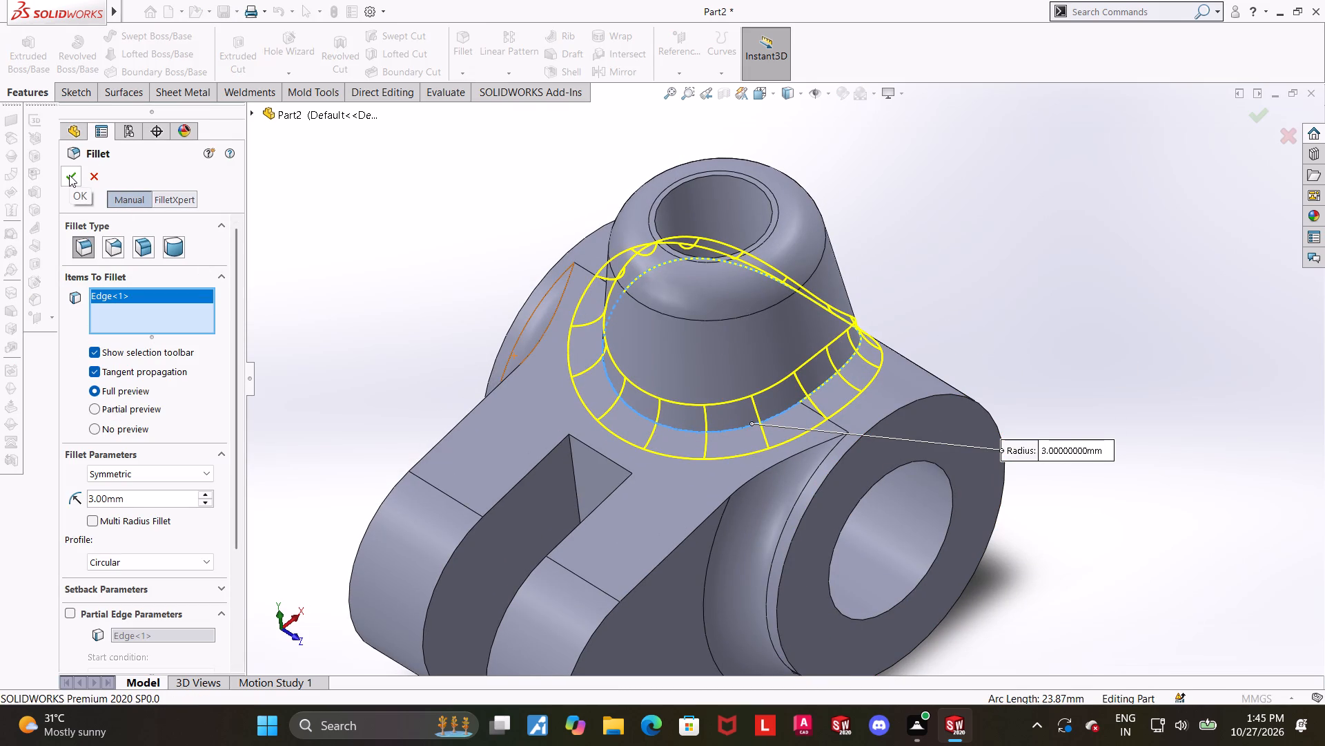
pyautogui.scroll(1, 765, 450)
pyautogui.scroll(-1, 892, 457)
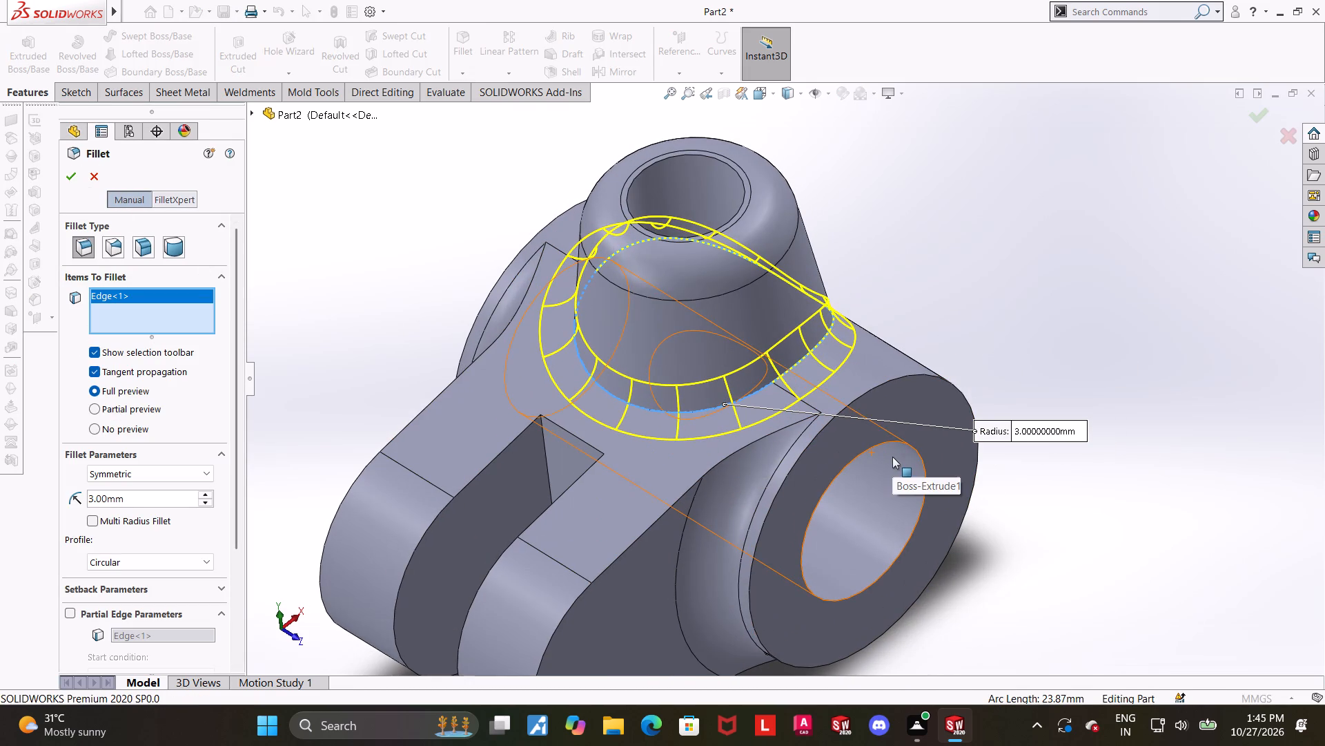
pyautogui.click(67, 182)
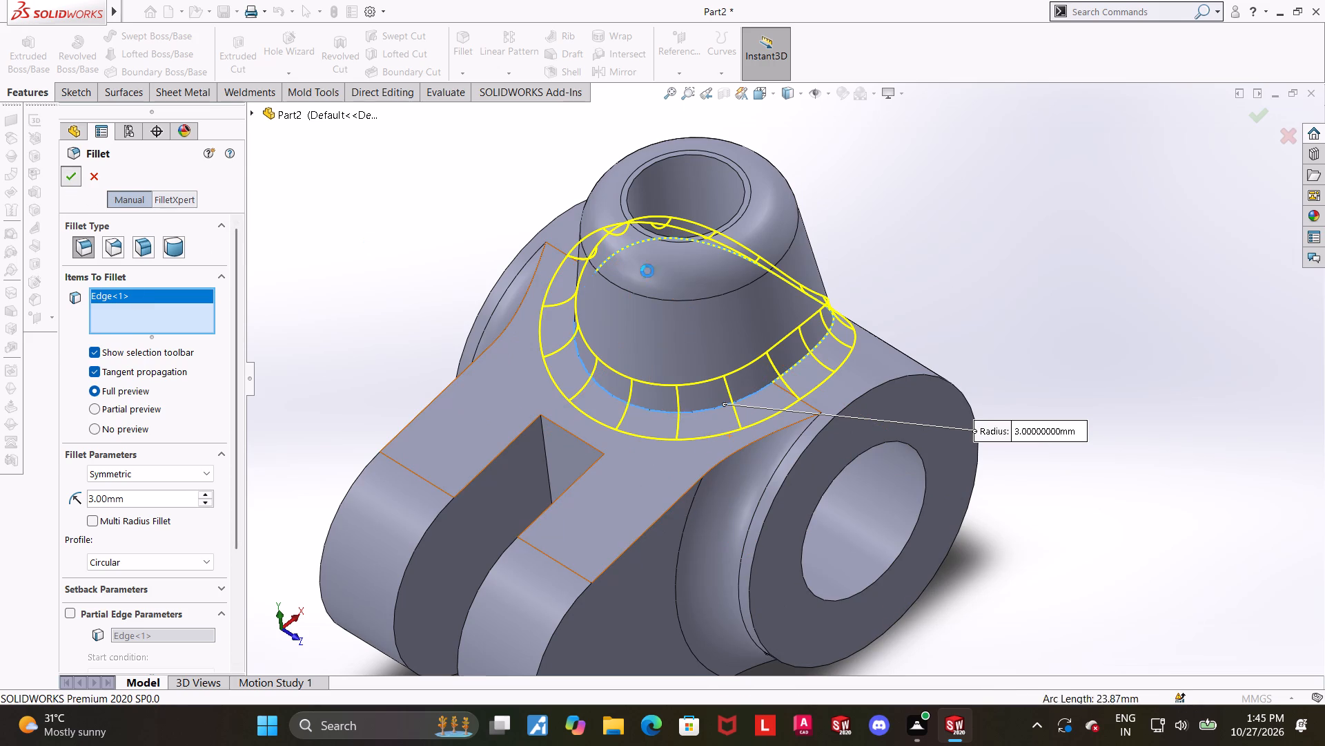
pyautogui.click(1187, 297)
# Examine the fillet around the base of the boss from several angles and from the Right view.
pyautogui.moveTo(983, 319); pyautogui.dragTo(1006, 280, button='middle')
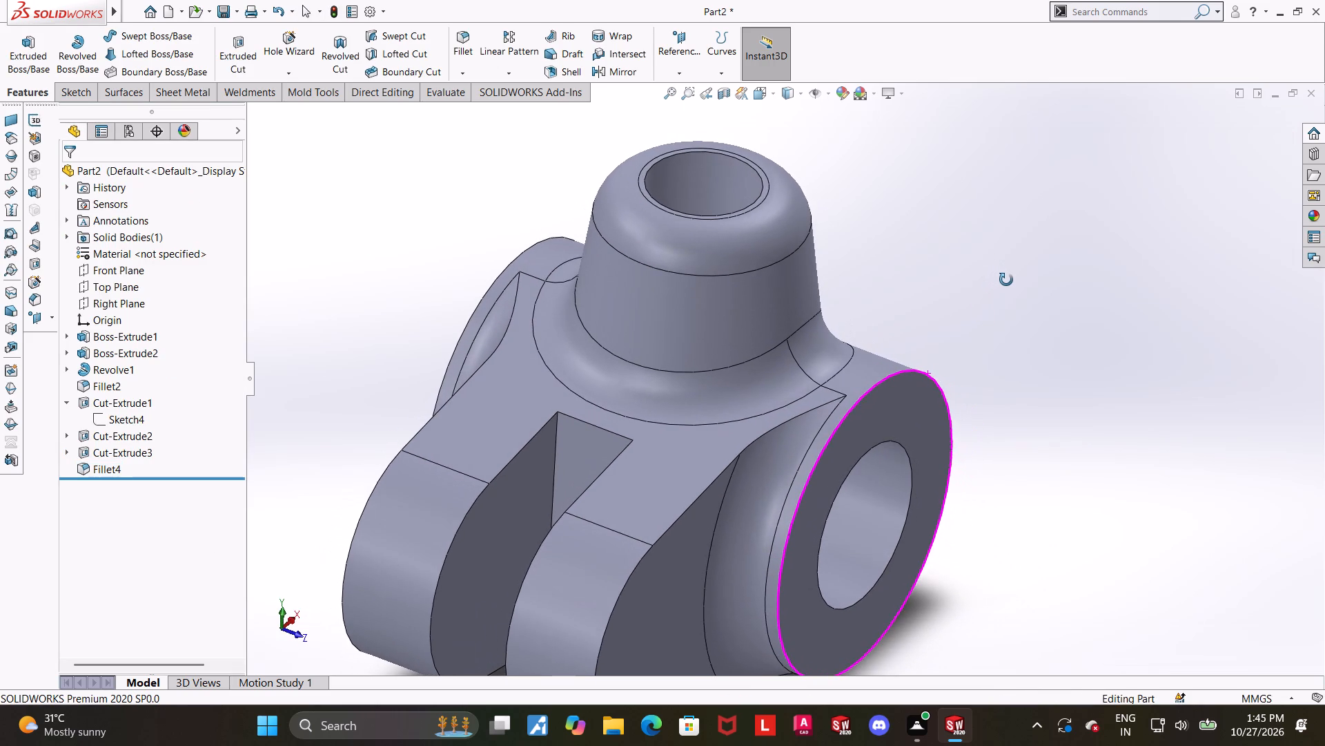
pyautogui.moveTo(1006, 280); pyautogui.dragTo(1010, 286, button='middle')
pyautogui.scroll(-1, 881, 372)
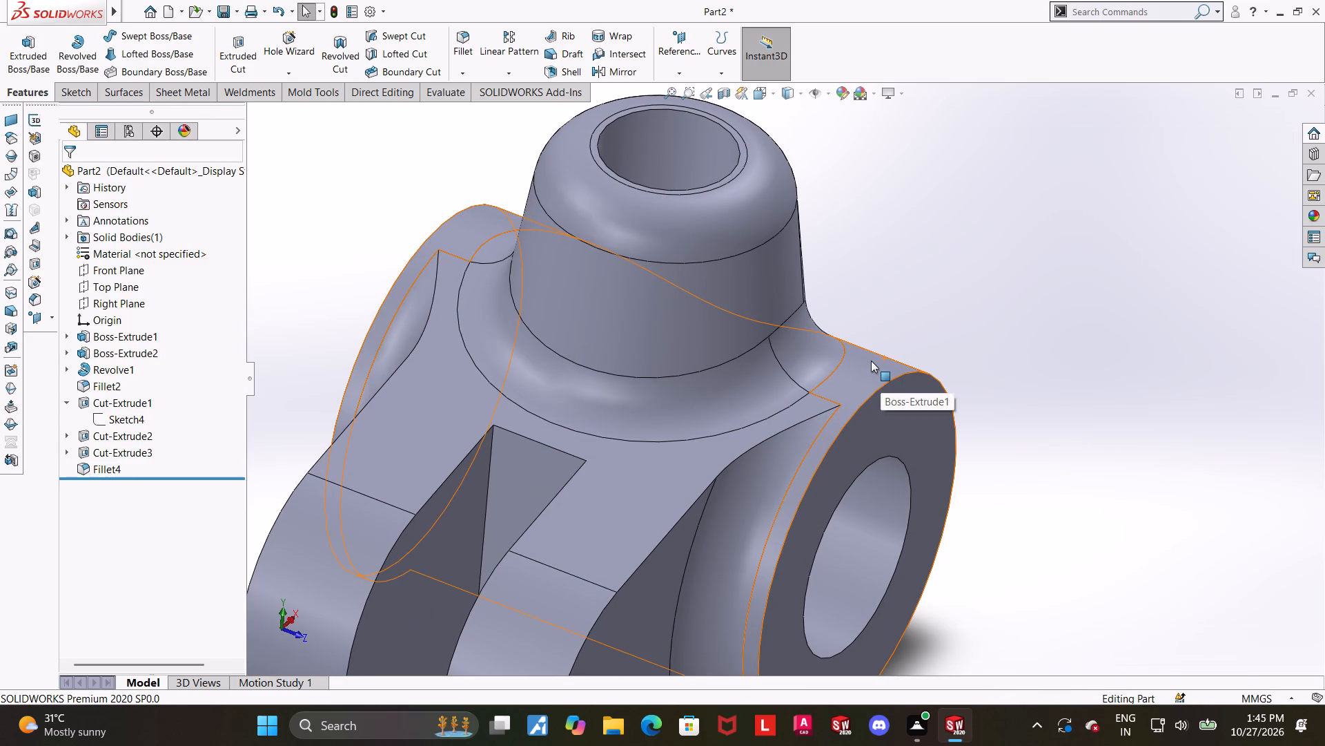
pyautogui.moveTo(927, 367); pyautogui.dragTo(567, 345, button='middle')
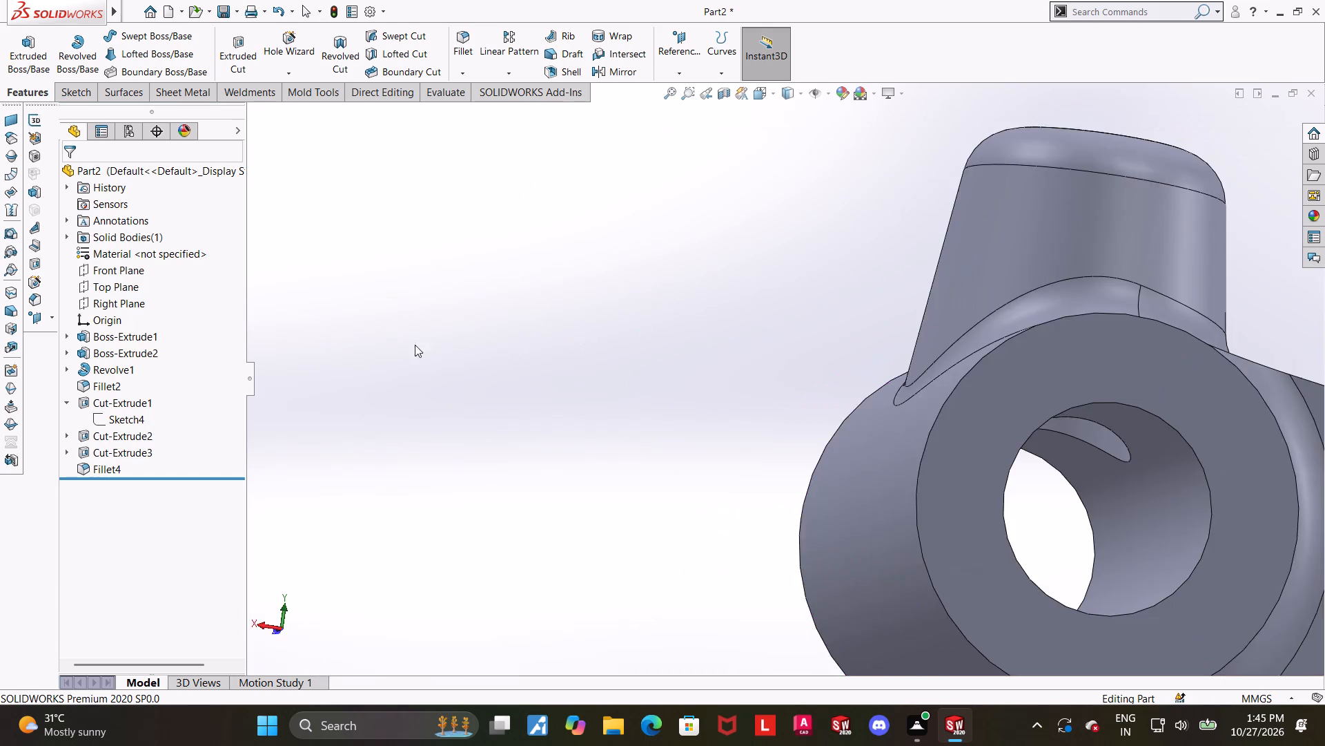
pyautogui.scroll(3, 891, 476)
pyautogui.moveTo(805, 472); pyautogui.dragTo(903, 522, button='middle')
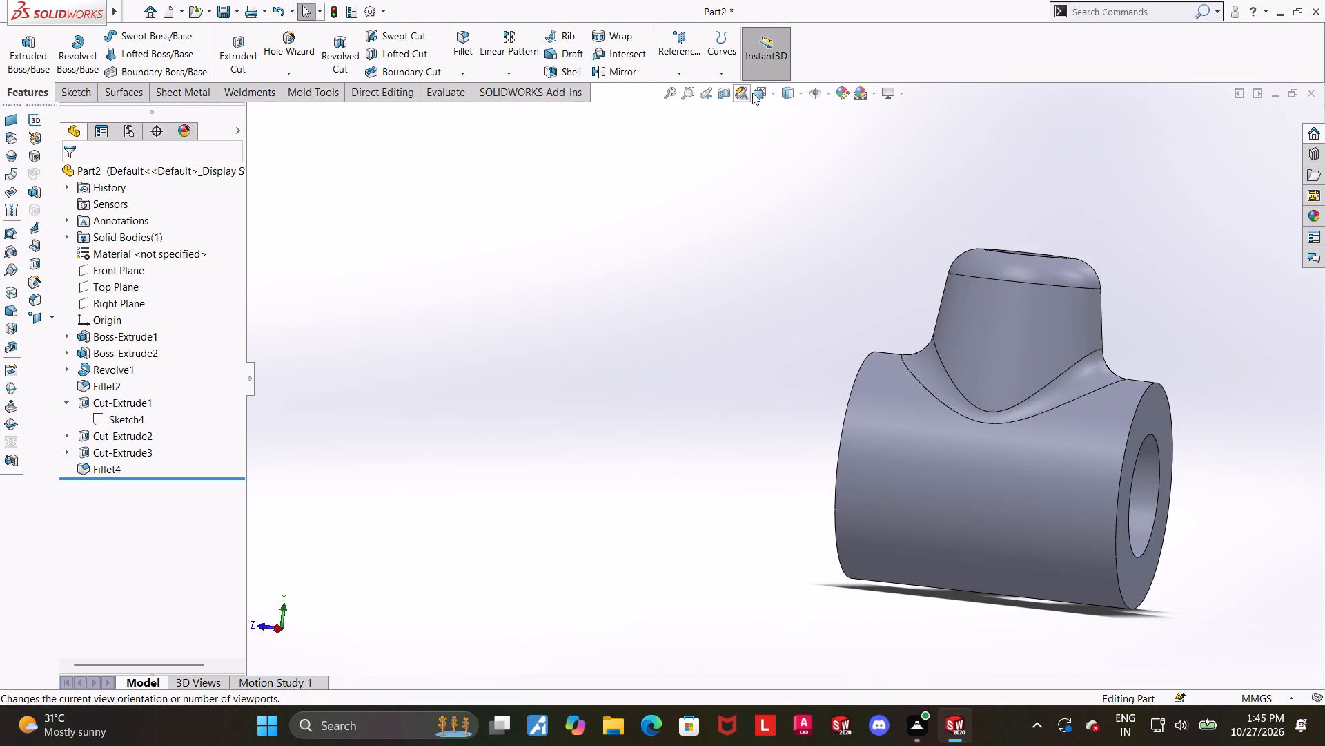
pyautogui.click(754, 93)
pyautogui.click(633, 424)
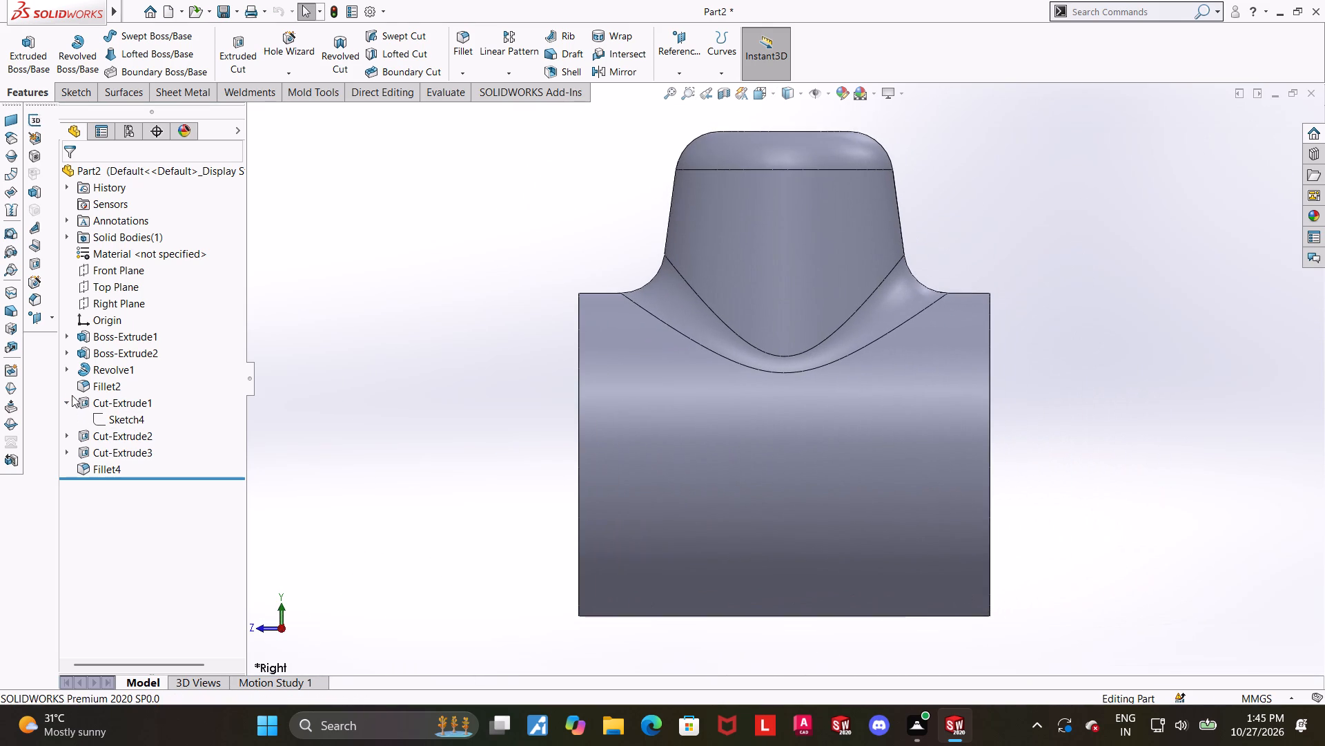
# Open the conical boss's revolve profile sketch for editing and show it from the Right view.
pyautogui.click(73, 400)
pyautogui.click(62, 401)
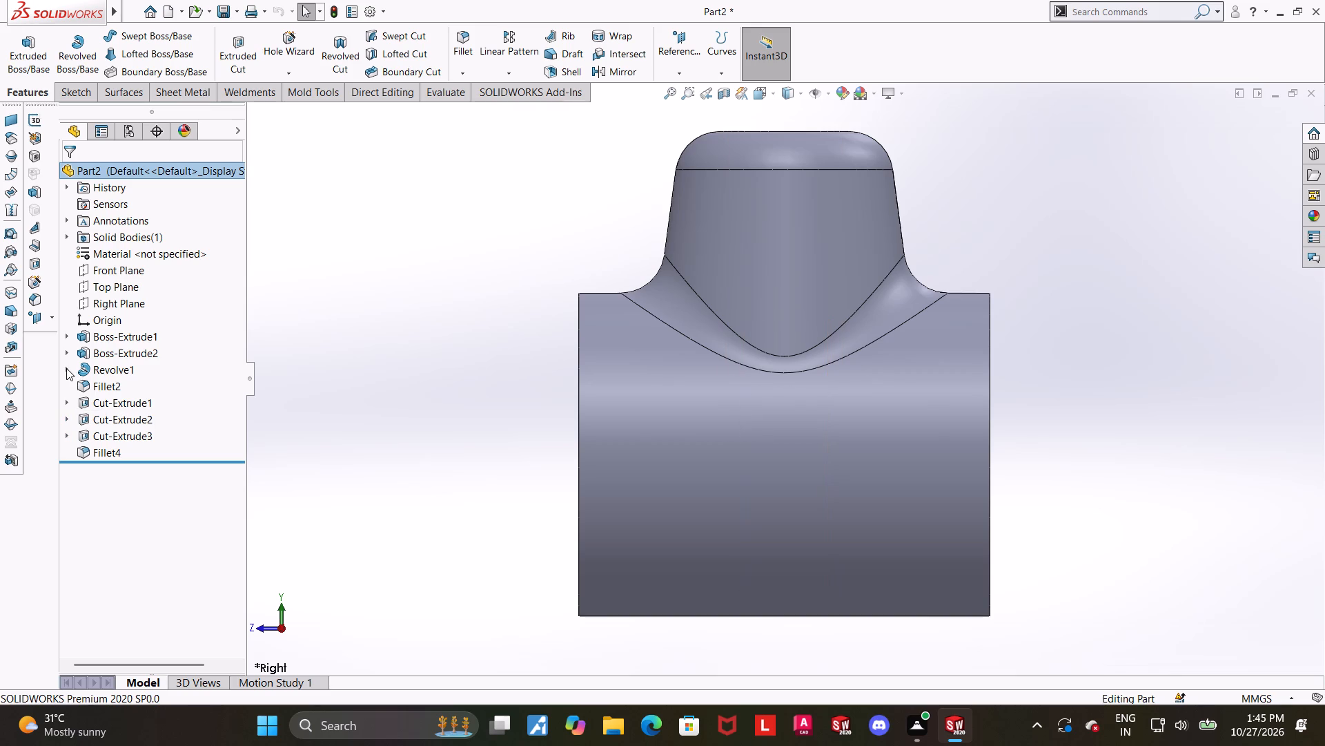
pyautogui.click(66, 368)
pyautogui.click(108, 390)
pyautogui.click(119, 352)
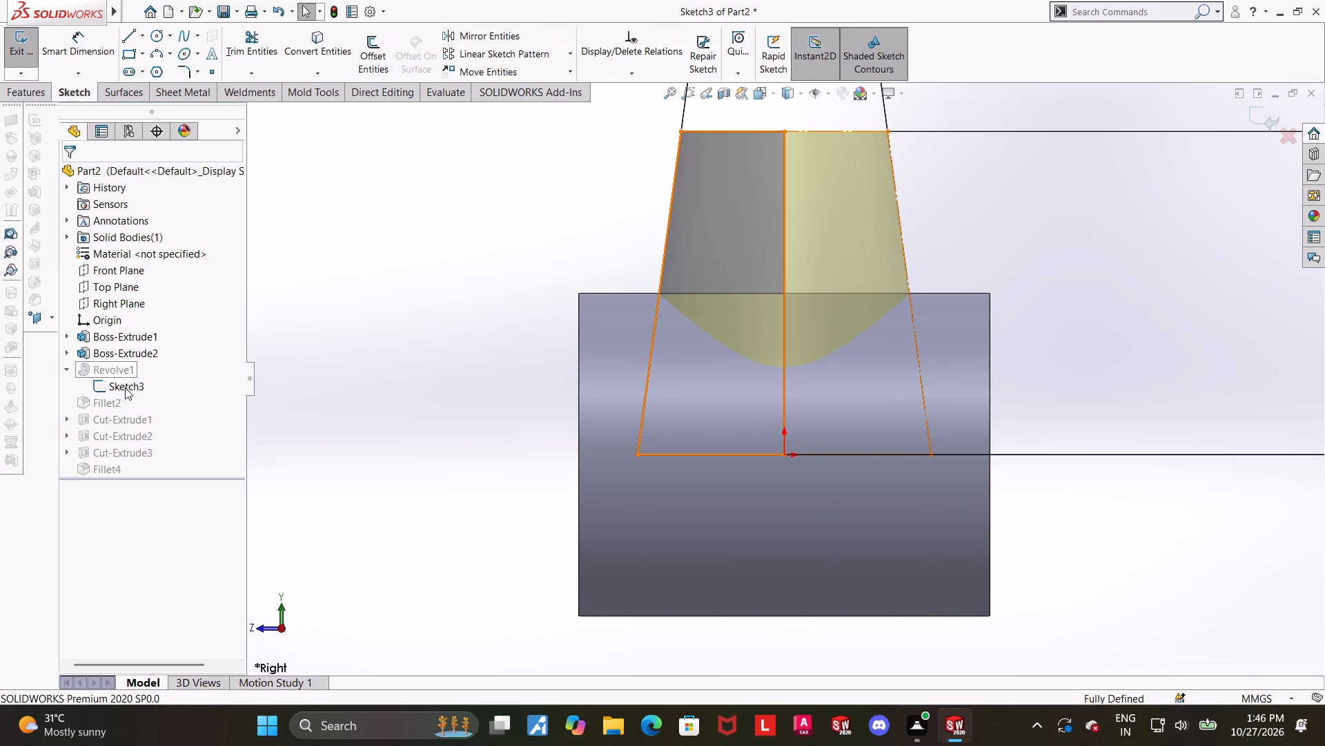
pyautogui.click(125, 388)
pyautogui.click(153, 377)
pyautogui.scroll(2, 1046, 530)
pyautogui.scroll(-2, 979, 528)
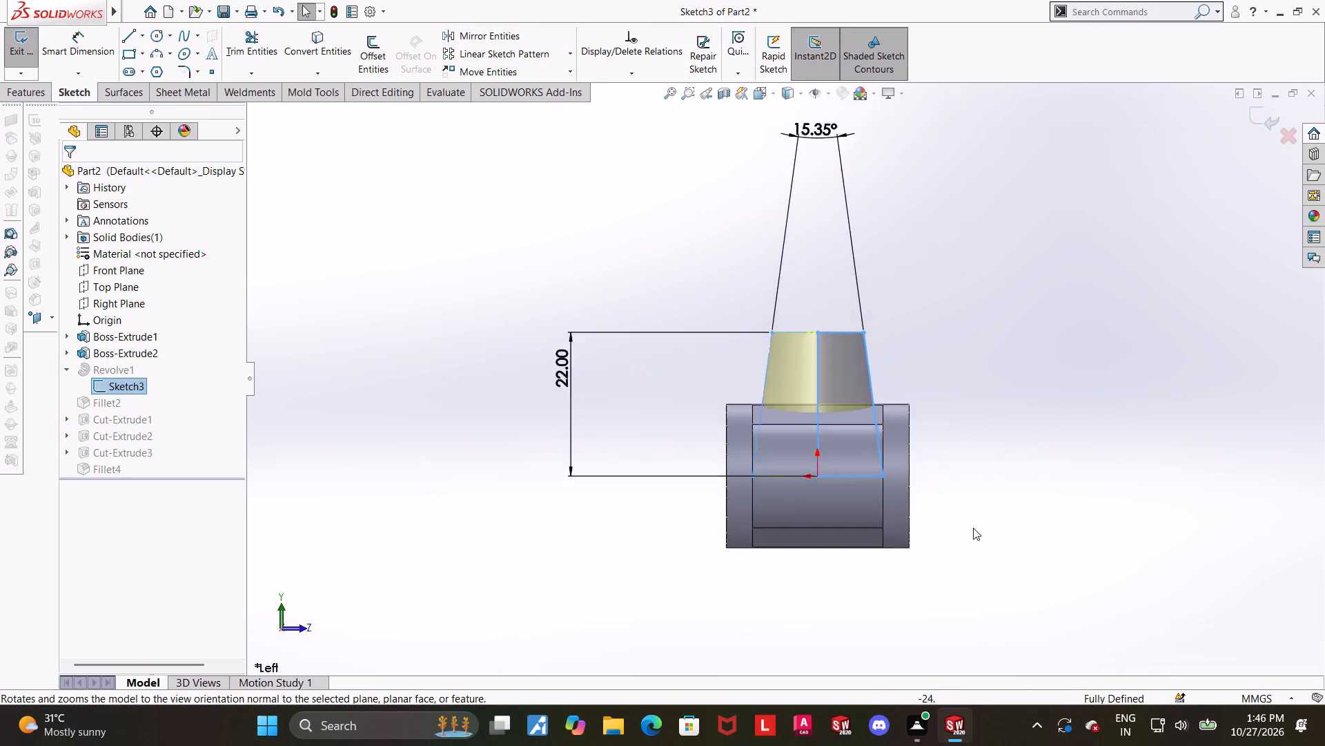
pyautogui.scroll(-2, 973, 528)
pyautogui.moveTo(938, 486); pyautogui.dragTo(560, 454, button='middle')
pyautogui.scroll(4, 755, 335)
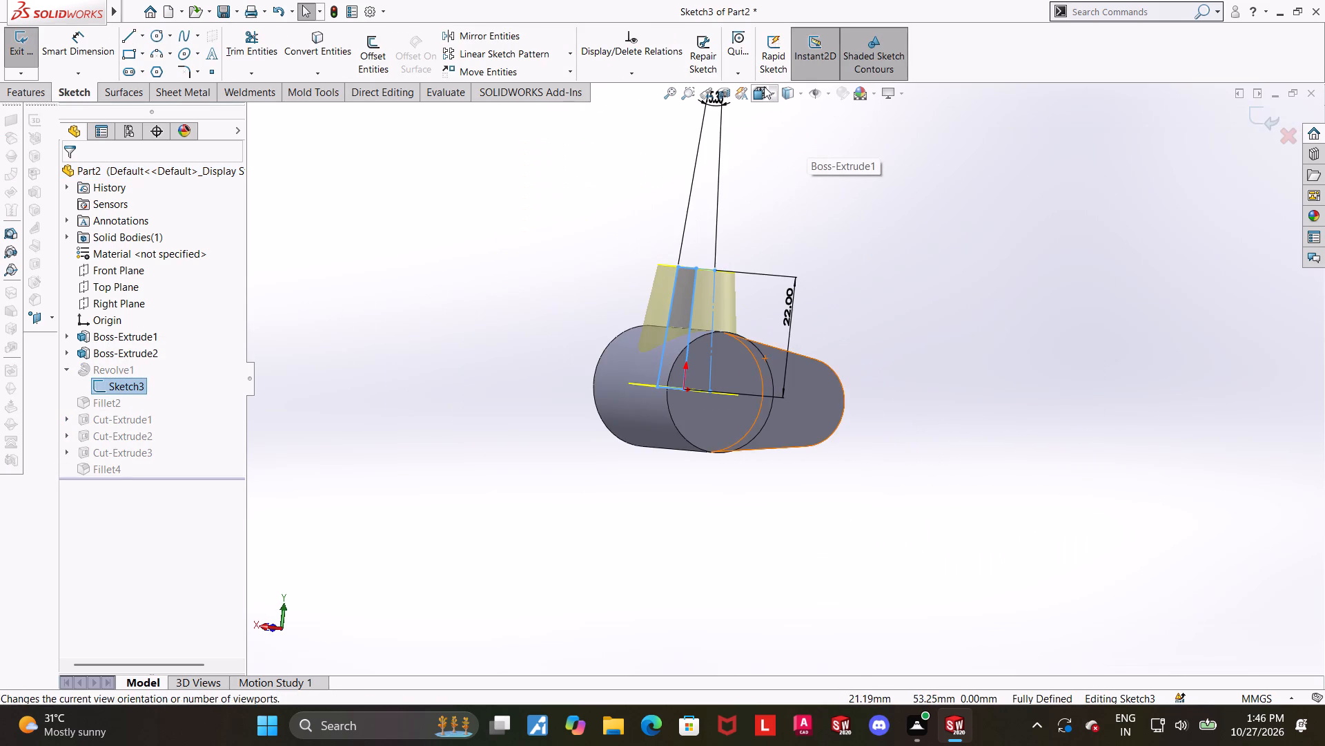
pyautogui.click(764, 86)
pyautogui.click(511, 421)
pyautogui.click(980, 607)
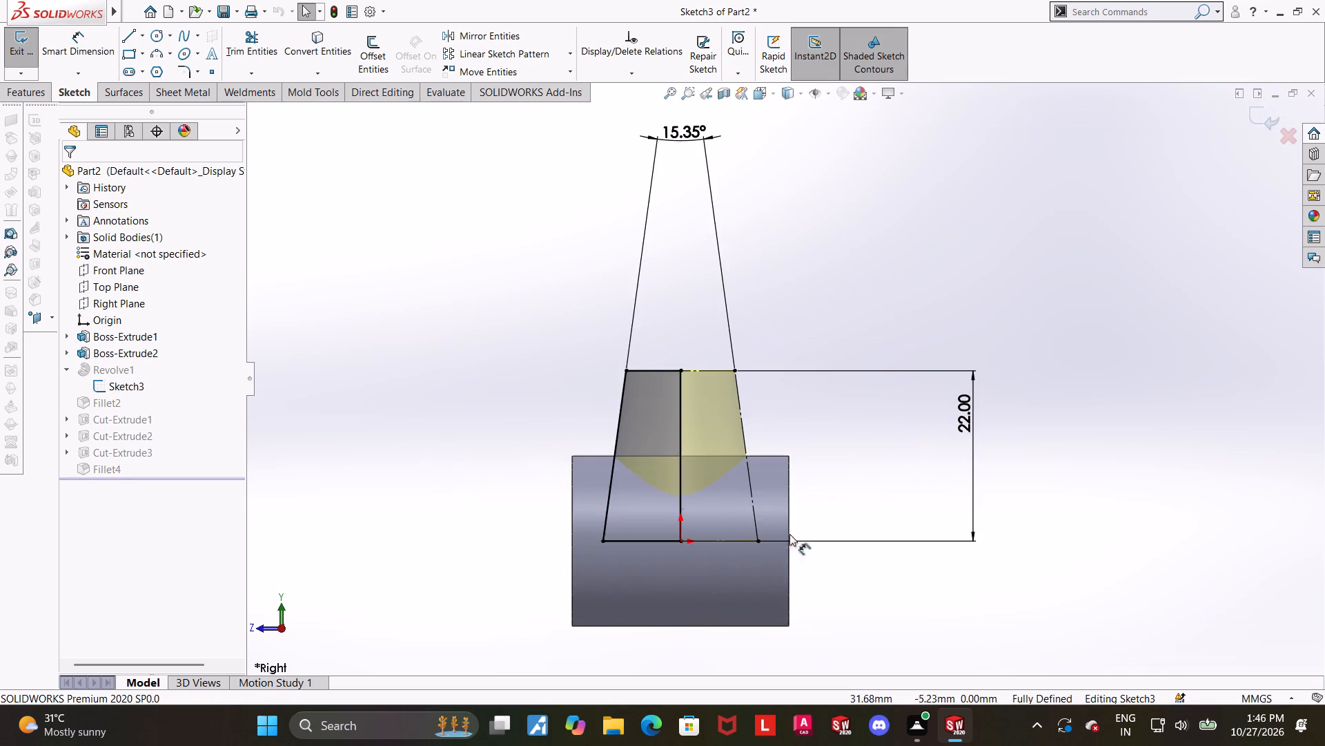
# Delete the Coincident relation on the outer endpoint of the boss profile's base line.
pyautogui.scroll(-3, 636, 482)
pyautogui.rightClick(602, 566)
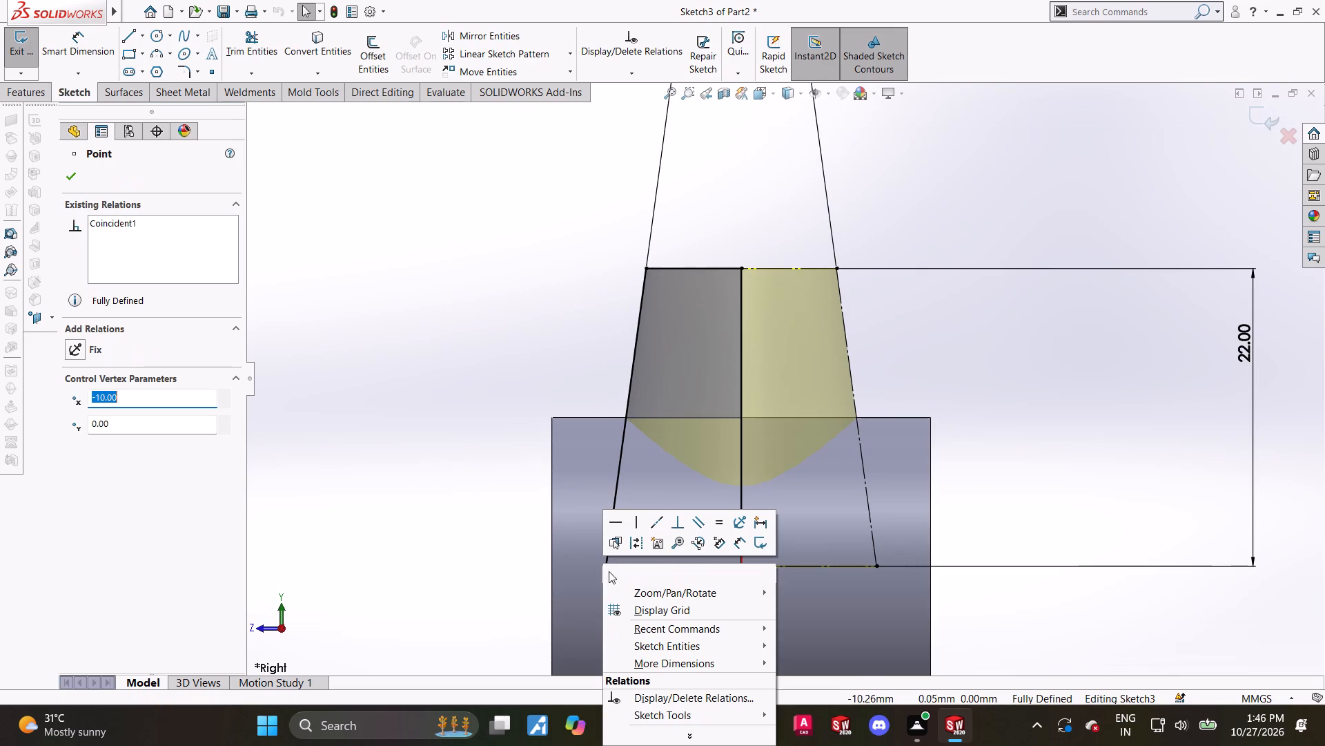
pyautogui.click(464, 562)
pyautogui.click(607, 564)
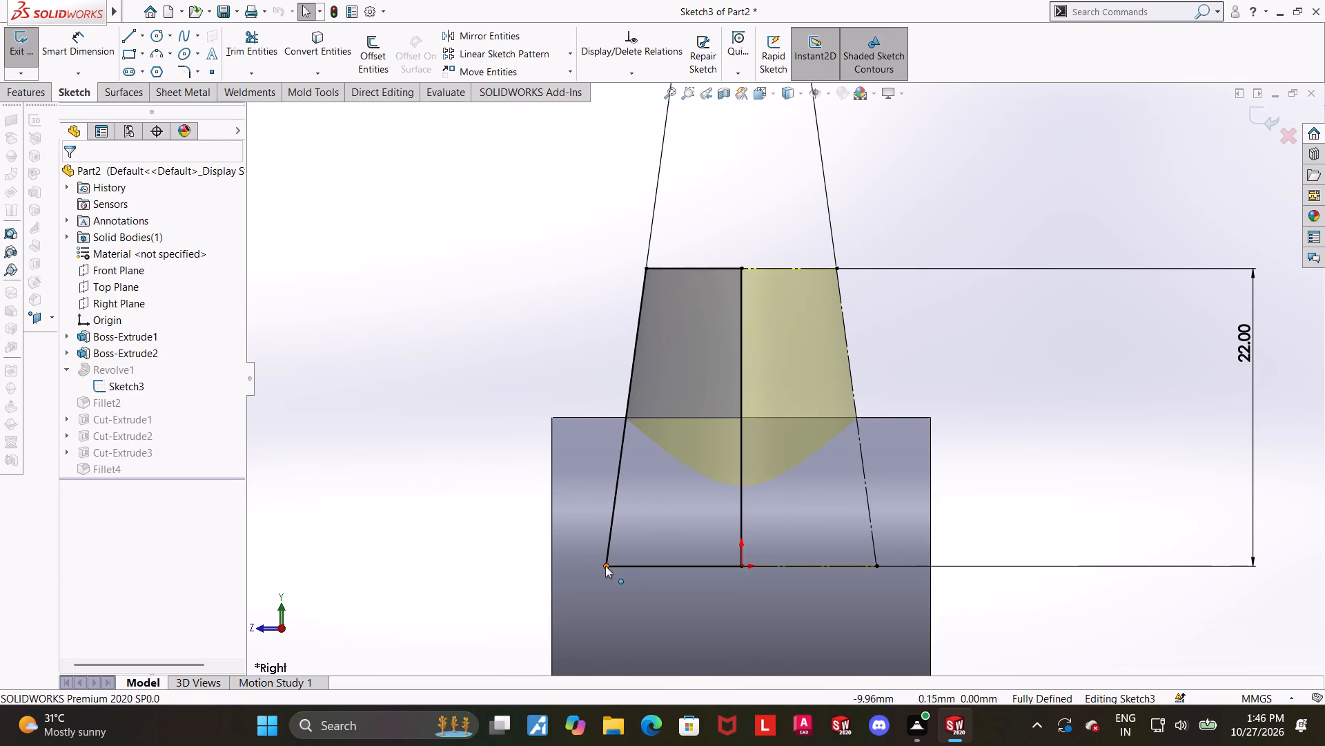
pyautogui.rightClick(616, 566)
pyautogui.click(636, 692)
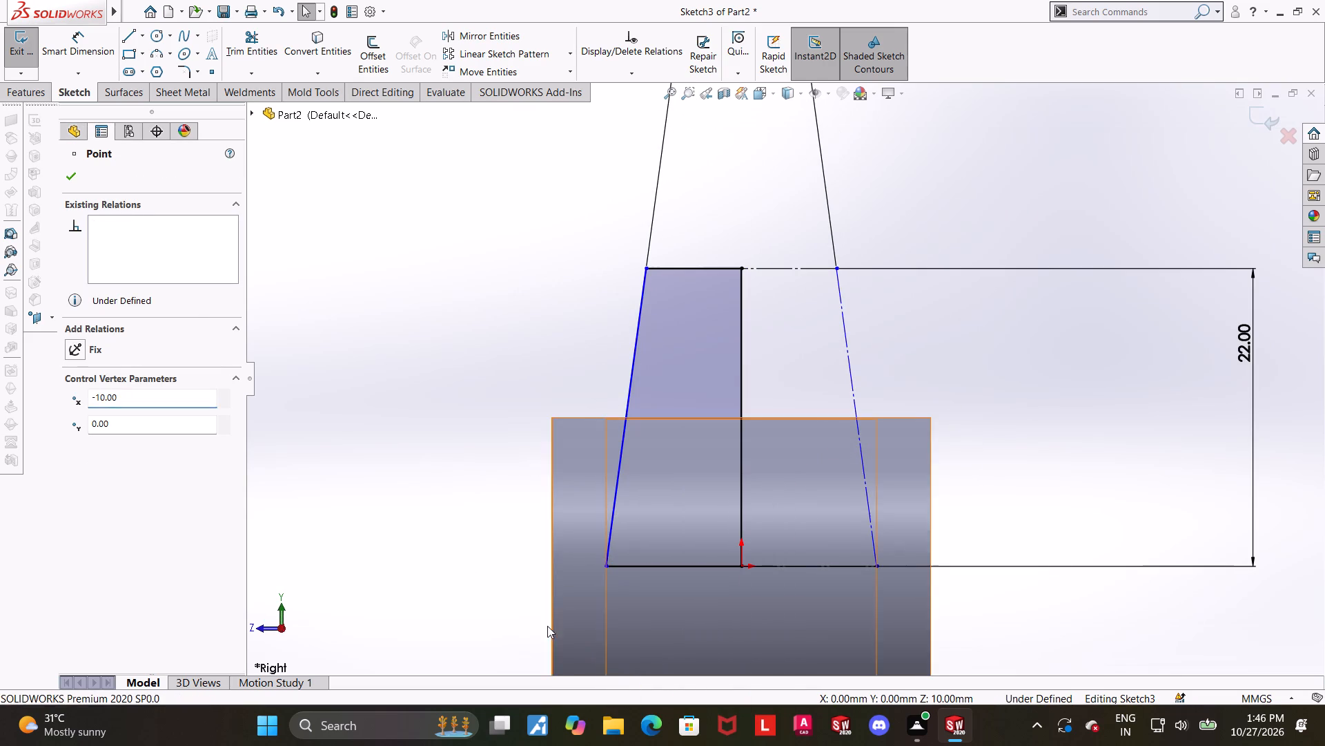
pyautogui.click(543, 613)
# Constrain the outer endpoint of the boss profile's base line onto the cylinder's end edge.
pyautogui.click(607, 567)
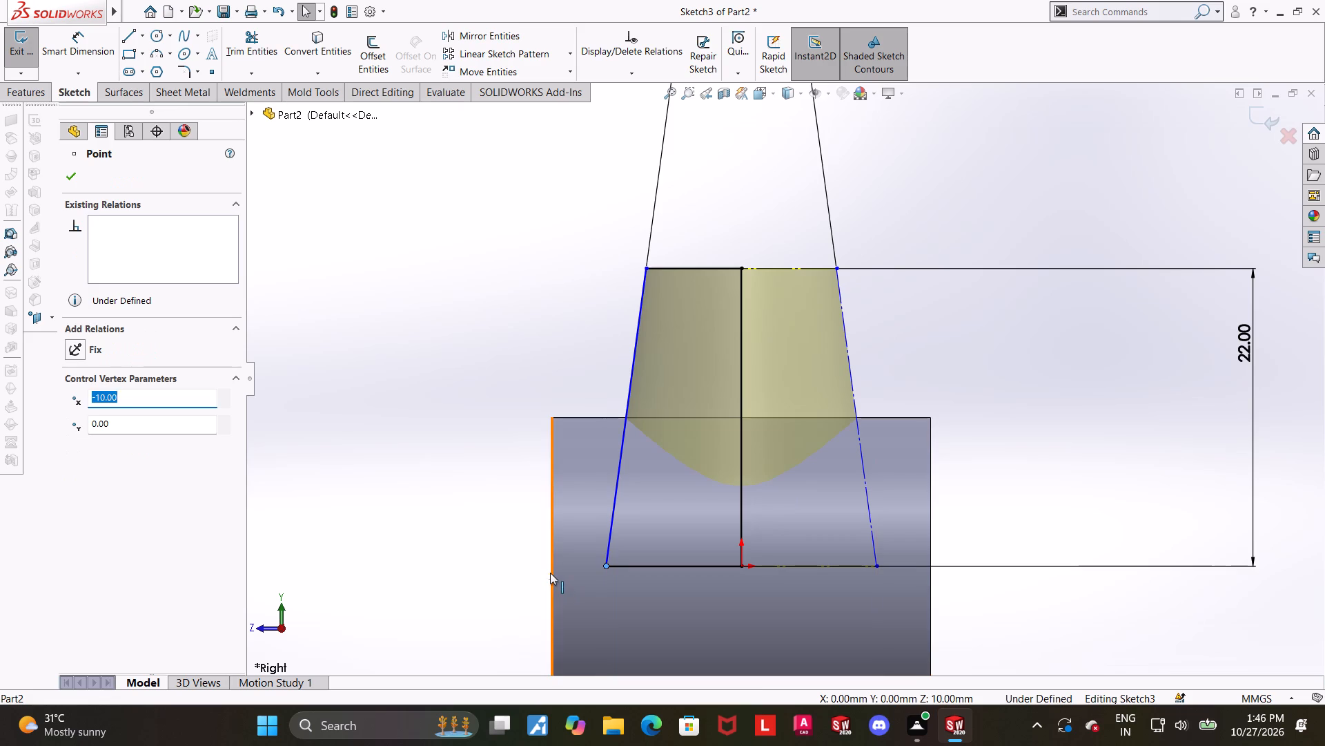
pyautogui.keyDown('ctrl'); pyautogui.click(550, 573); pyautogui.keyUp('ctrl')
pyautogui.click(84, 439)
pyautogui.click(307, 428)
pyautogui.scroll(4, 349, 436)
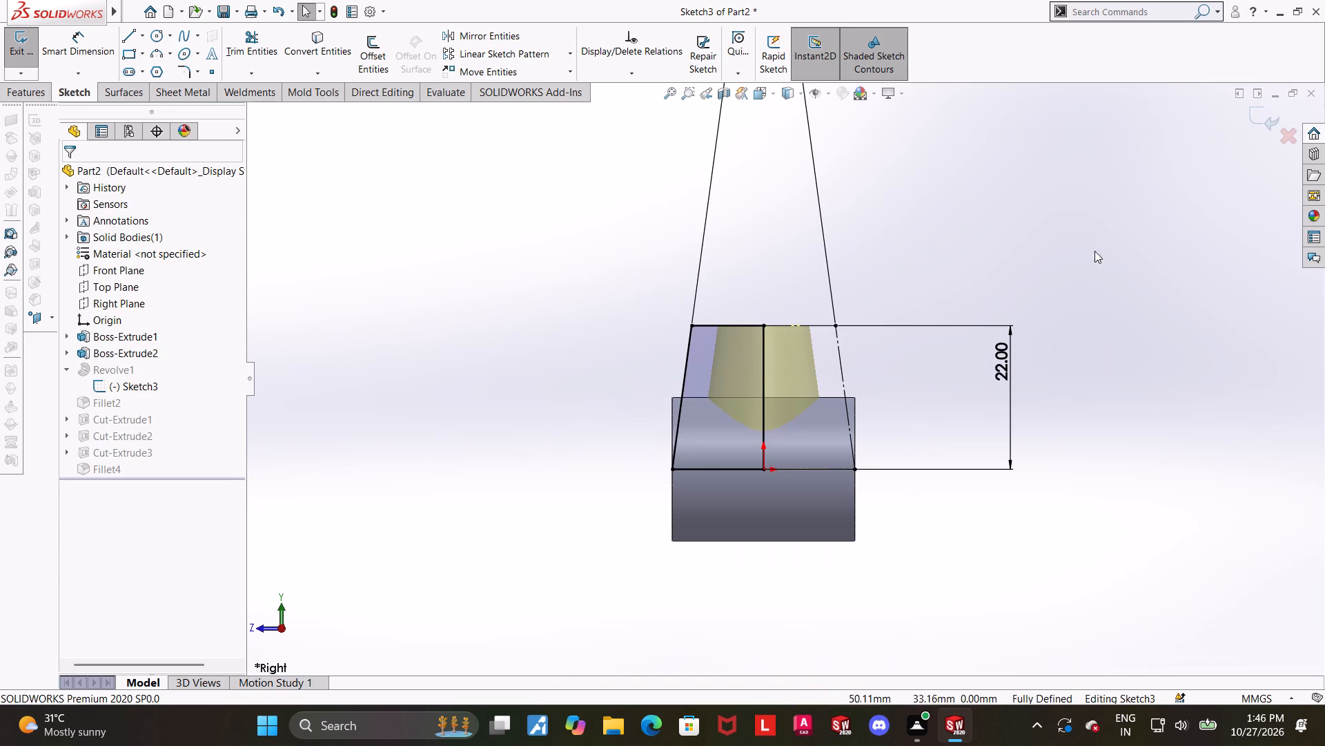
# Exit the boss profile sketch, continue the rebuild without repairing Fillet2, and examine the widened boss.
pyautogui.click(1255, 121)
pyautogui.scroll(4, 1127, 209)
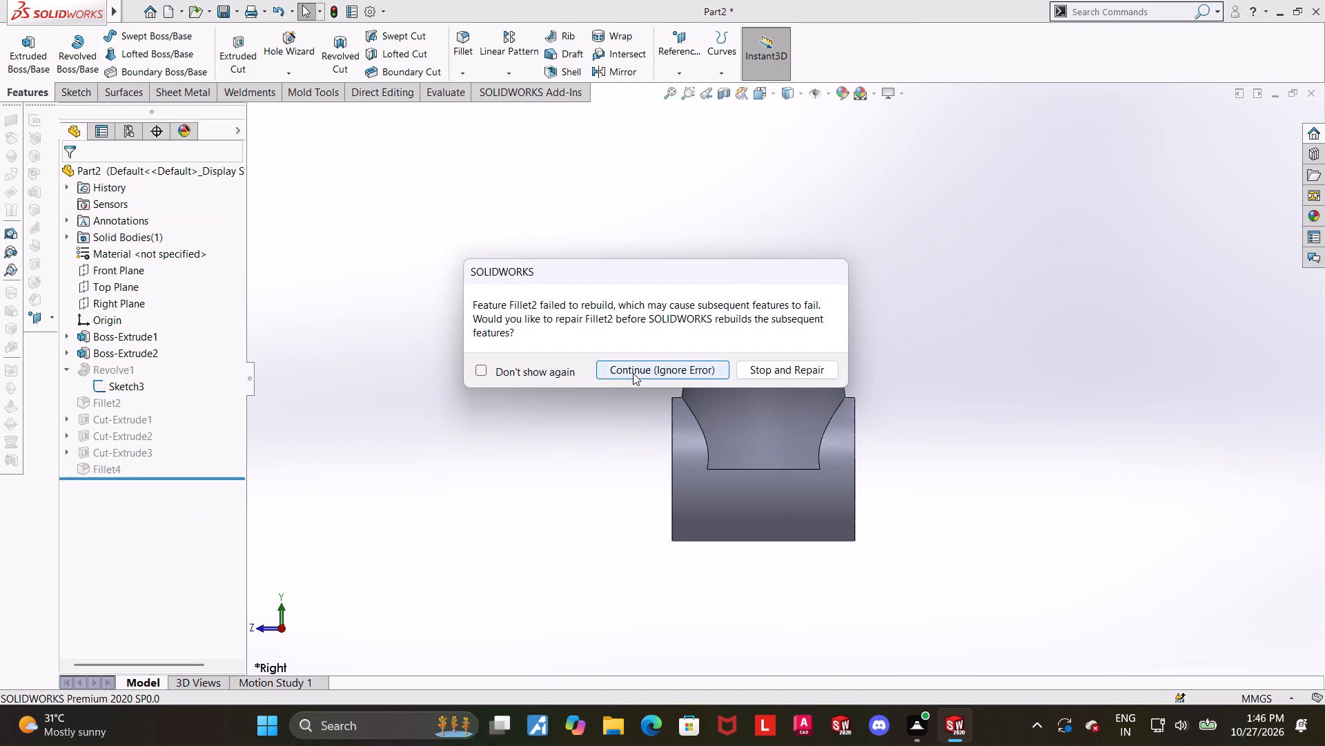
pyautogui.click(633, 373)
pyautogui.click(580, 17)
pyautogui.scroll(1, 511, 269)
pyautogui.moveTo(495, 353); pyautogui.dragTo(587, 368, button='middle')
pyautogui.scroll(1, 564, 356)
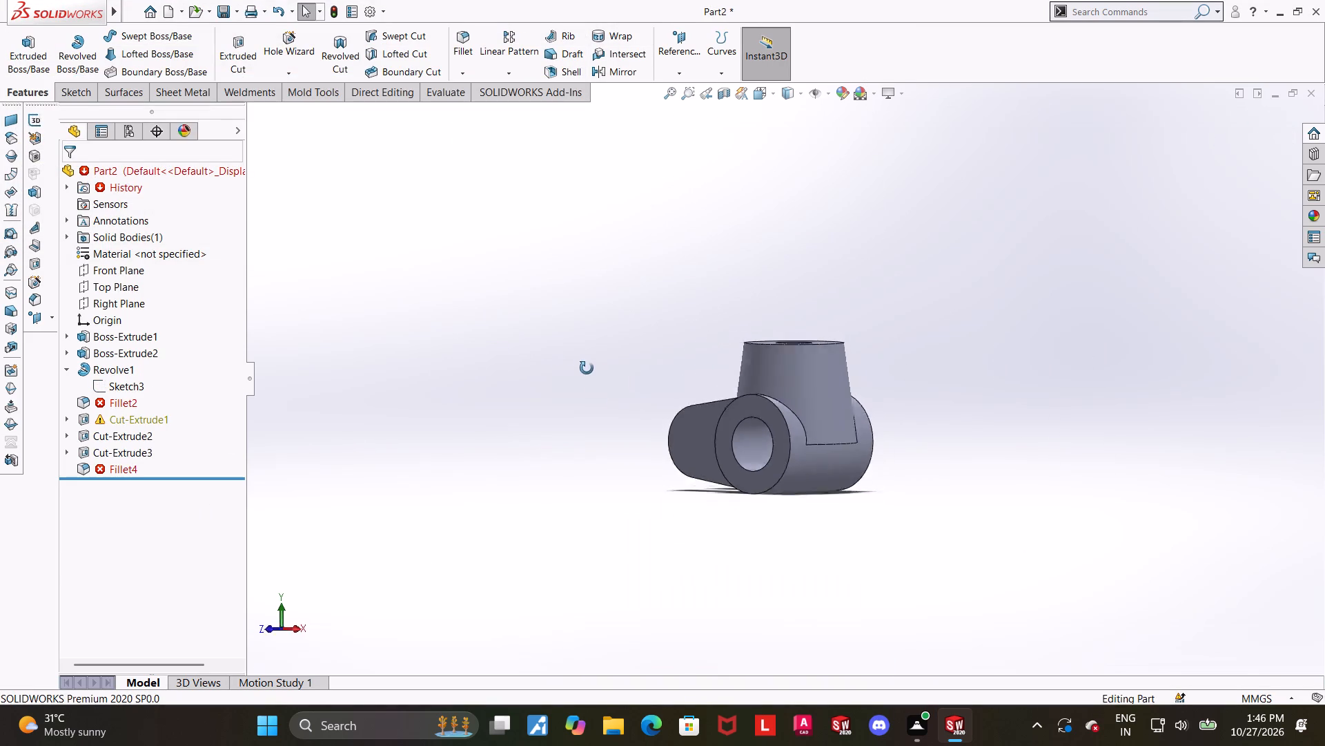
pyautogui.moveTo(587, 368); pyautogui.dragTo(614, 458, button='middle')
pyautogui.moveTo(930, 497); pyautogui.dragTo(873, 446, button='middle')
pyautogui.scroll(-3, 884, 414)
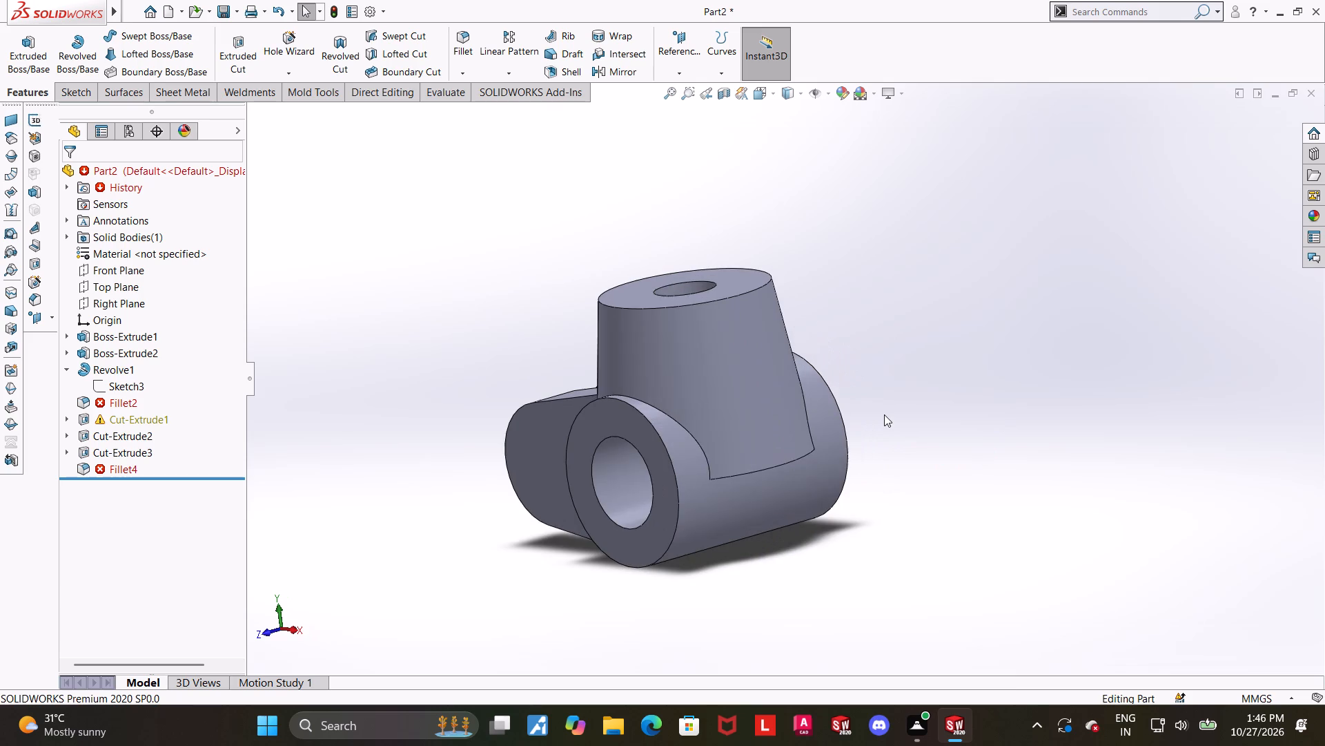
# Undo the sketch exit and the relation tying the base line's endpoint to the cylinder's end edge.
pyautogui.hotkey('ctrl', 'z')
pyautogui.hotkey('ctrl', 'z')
# Dimension the base line of the boss's revolve profile in Sketch3 to 12 mm.
pyautogui.moveTo(912, 439); pyautogui.dragTo(890, 439, button='middle')
pyautogui.click(893, 173)
pyautogui.click(764, 97)
pyautogui.click(669, 423)
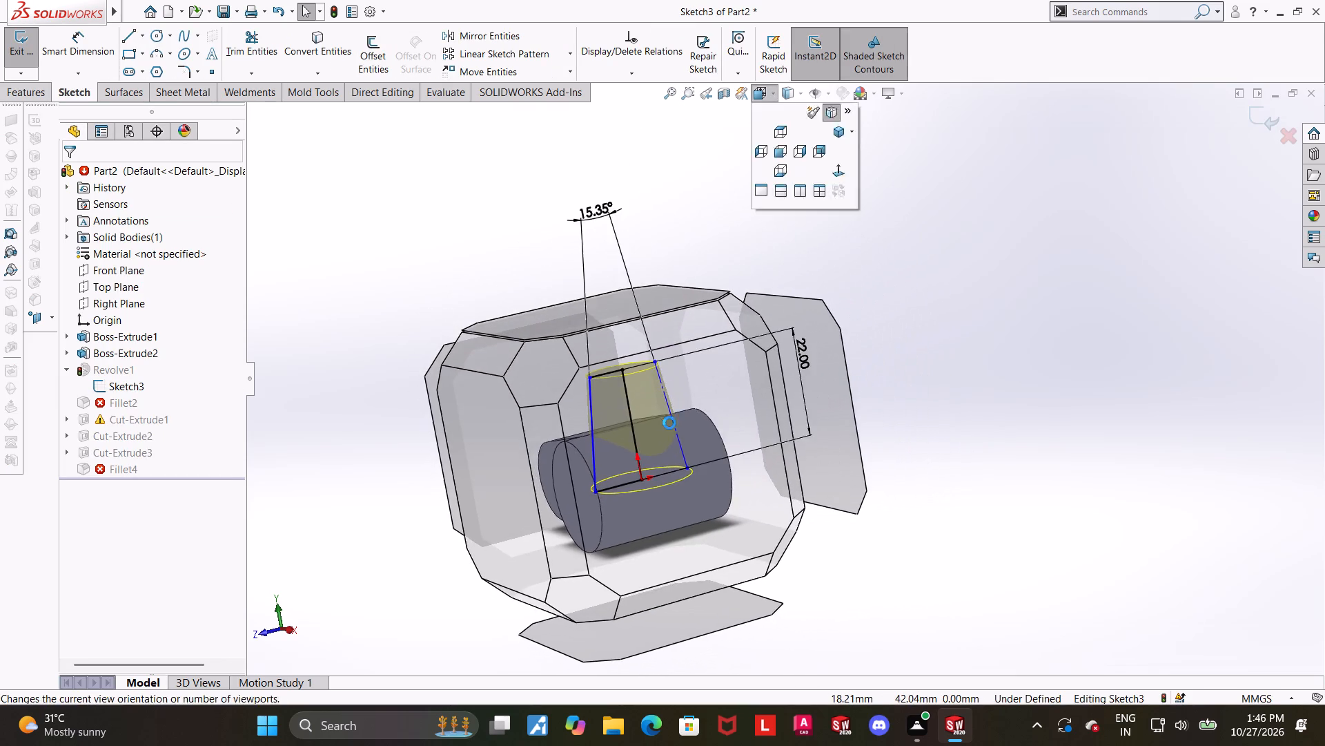
pyautogui.scroll(-2, 745, 629)
pyautogui.scroll(3, 732, 604)
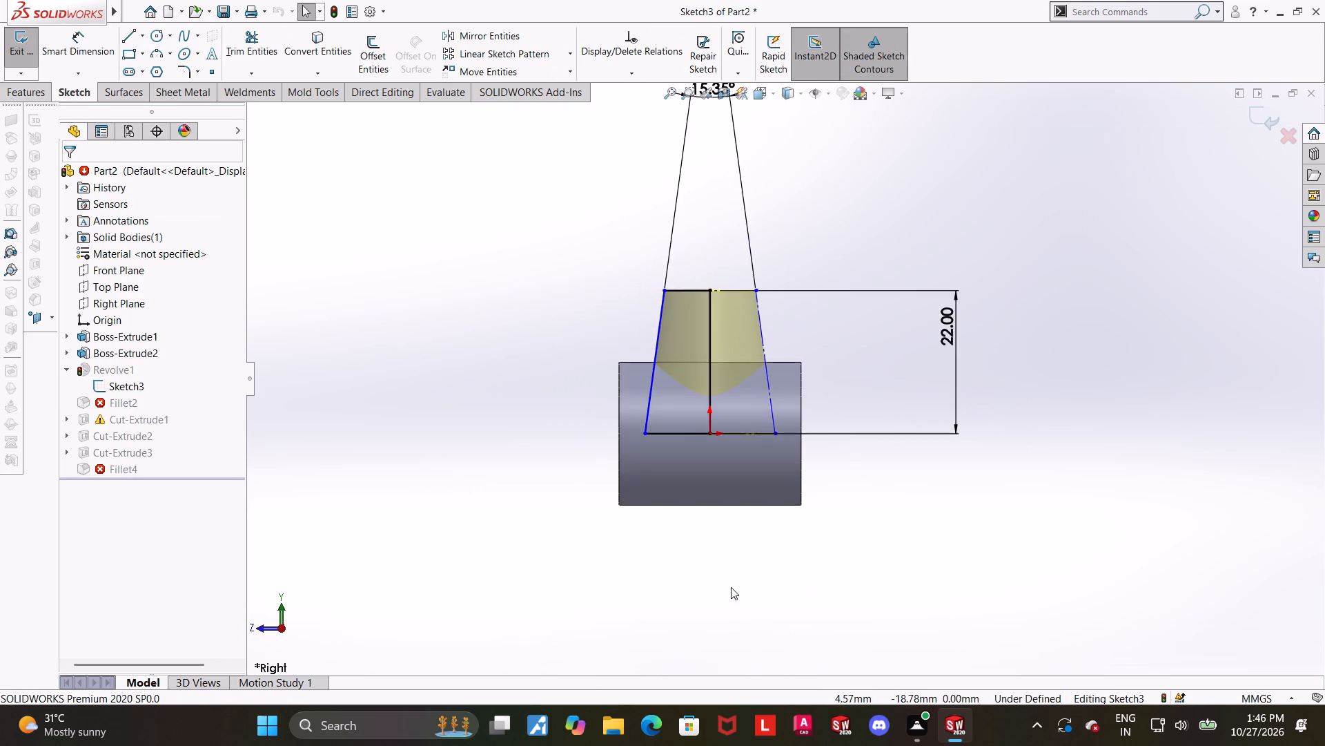
pyautogui.scroll(-3, 731, 587)
pyautogui.scroll(3, 821, 407)
pyautogui.scroll(-3, 820, 328)
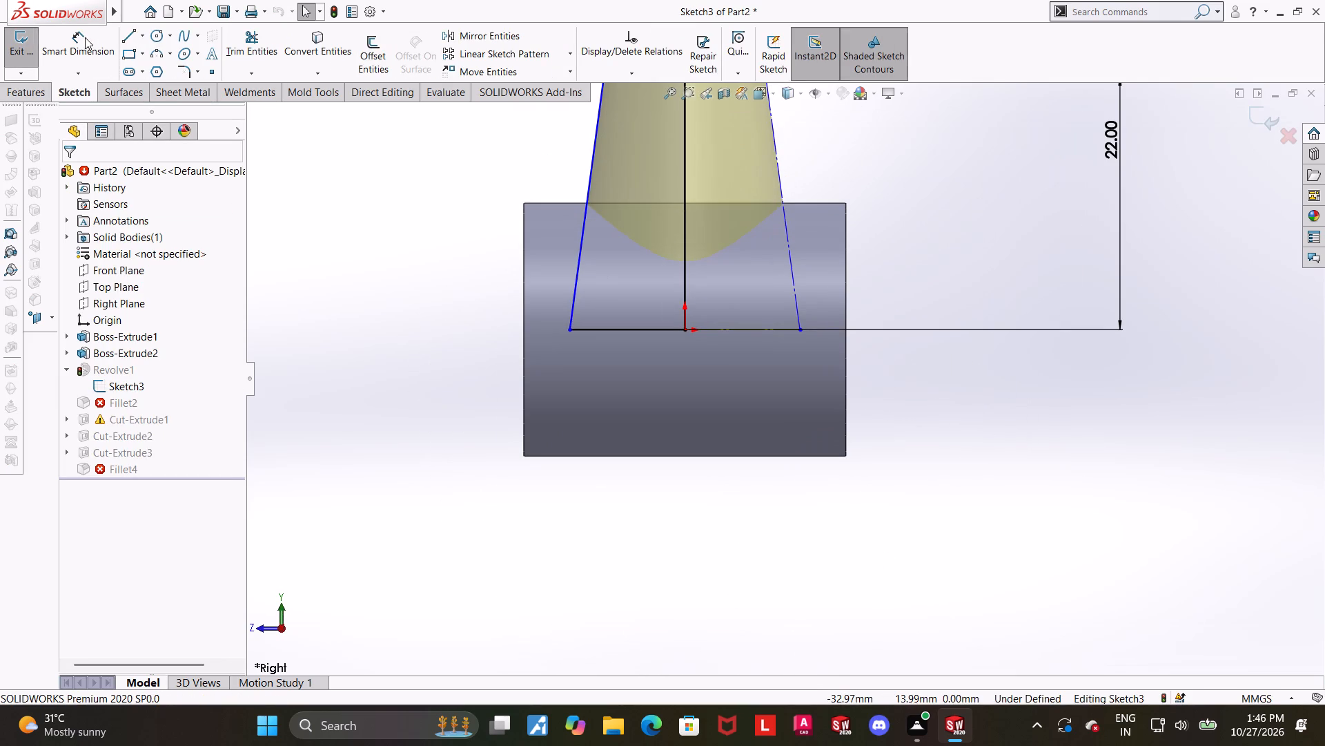
pyautogui.moveTo(85, 37); pyautogui.dragTo(97, 46)
pyautogui.click(593, 325)
pyautogui.scroll(2, 611, 332)
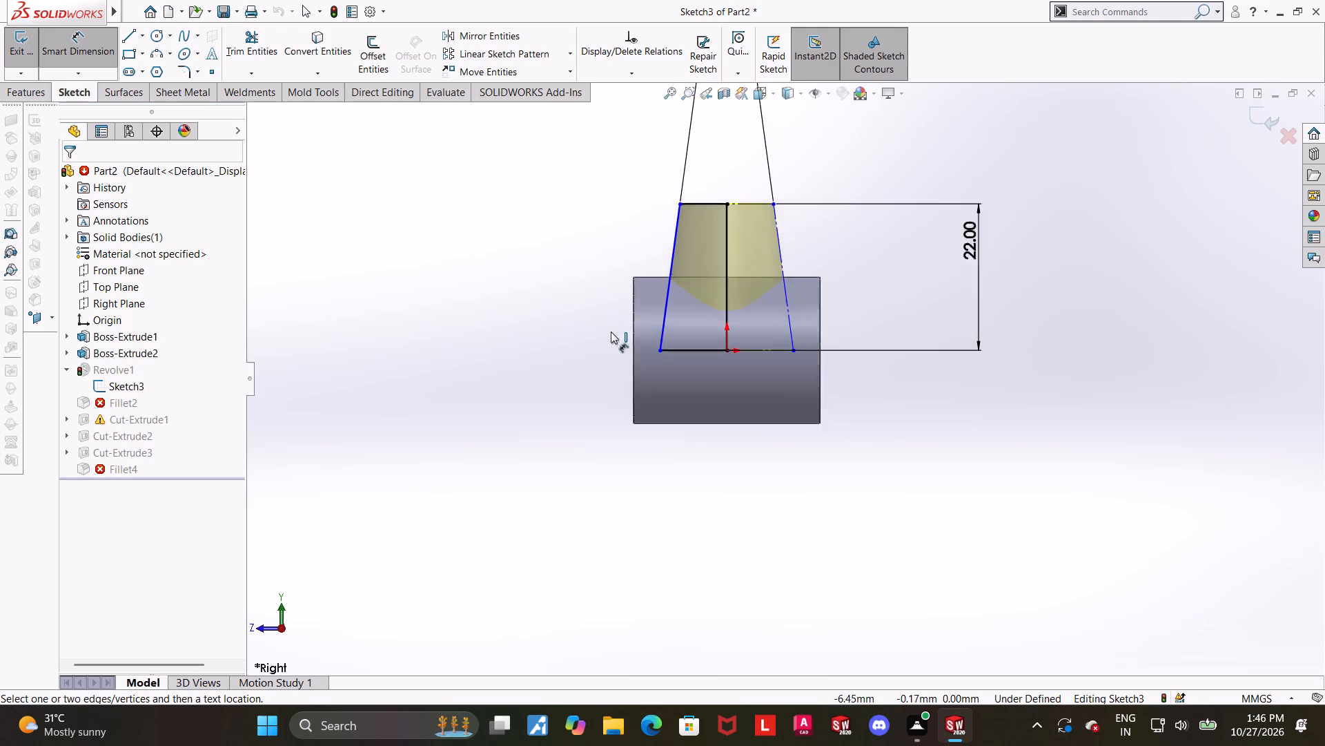
pyautogui.scroll(2, 611, 332)
pyautogui.scroll(-1, 786, 224)
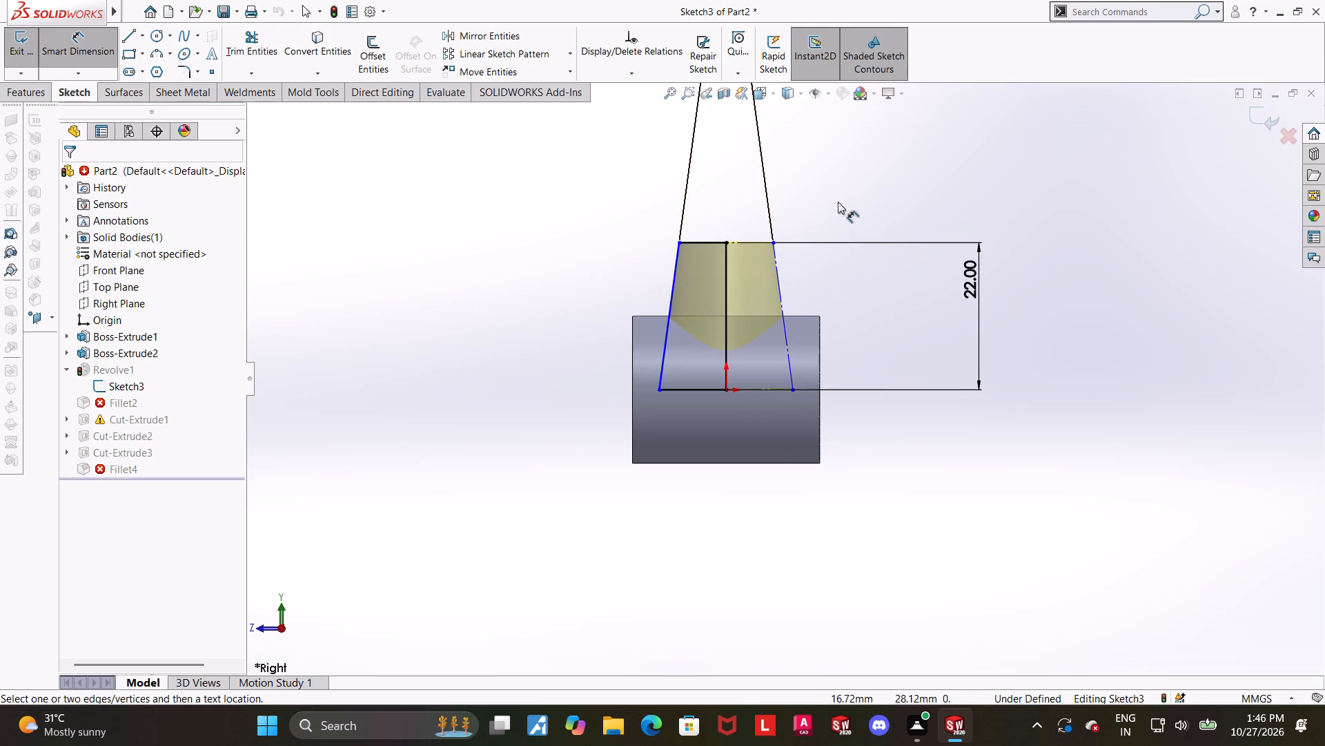
pyautogui.click(692, 390)
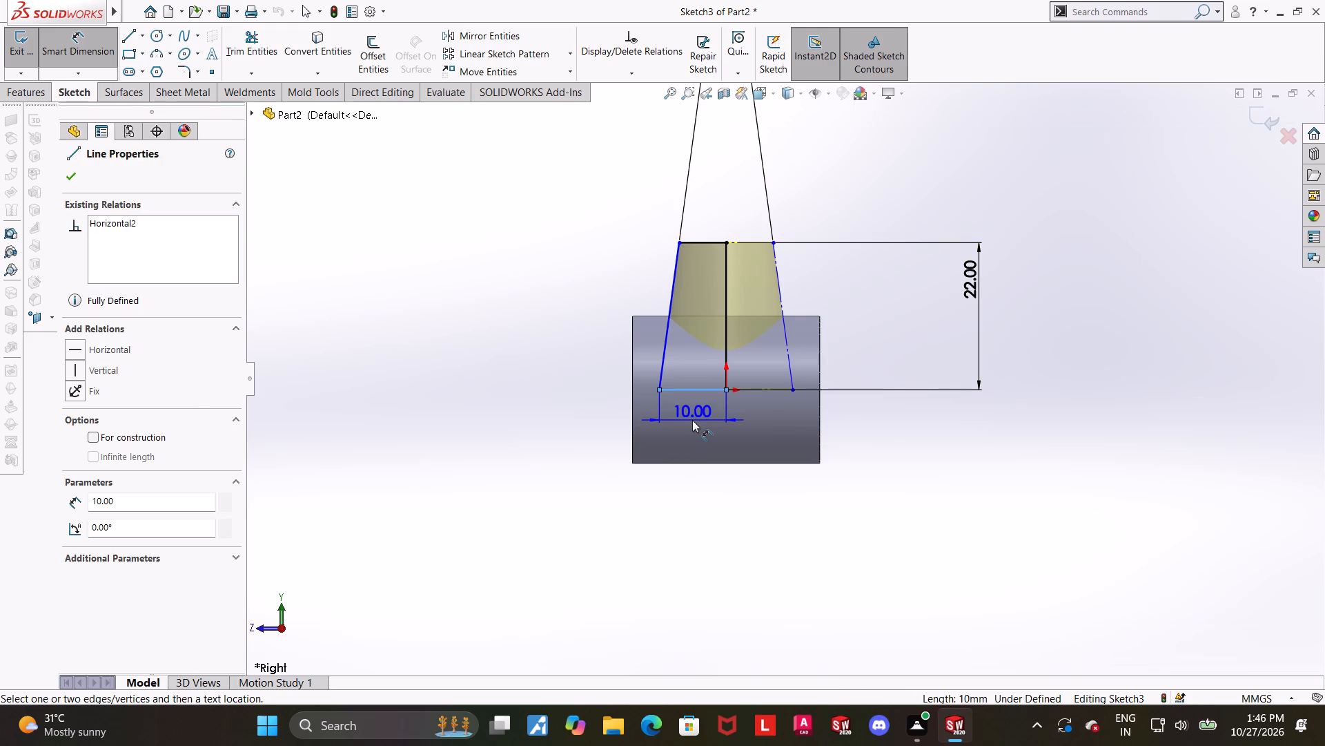
pyautogui.click(692, 420)
pyautogui.write('12')
pyautogui.press('Return')
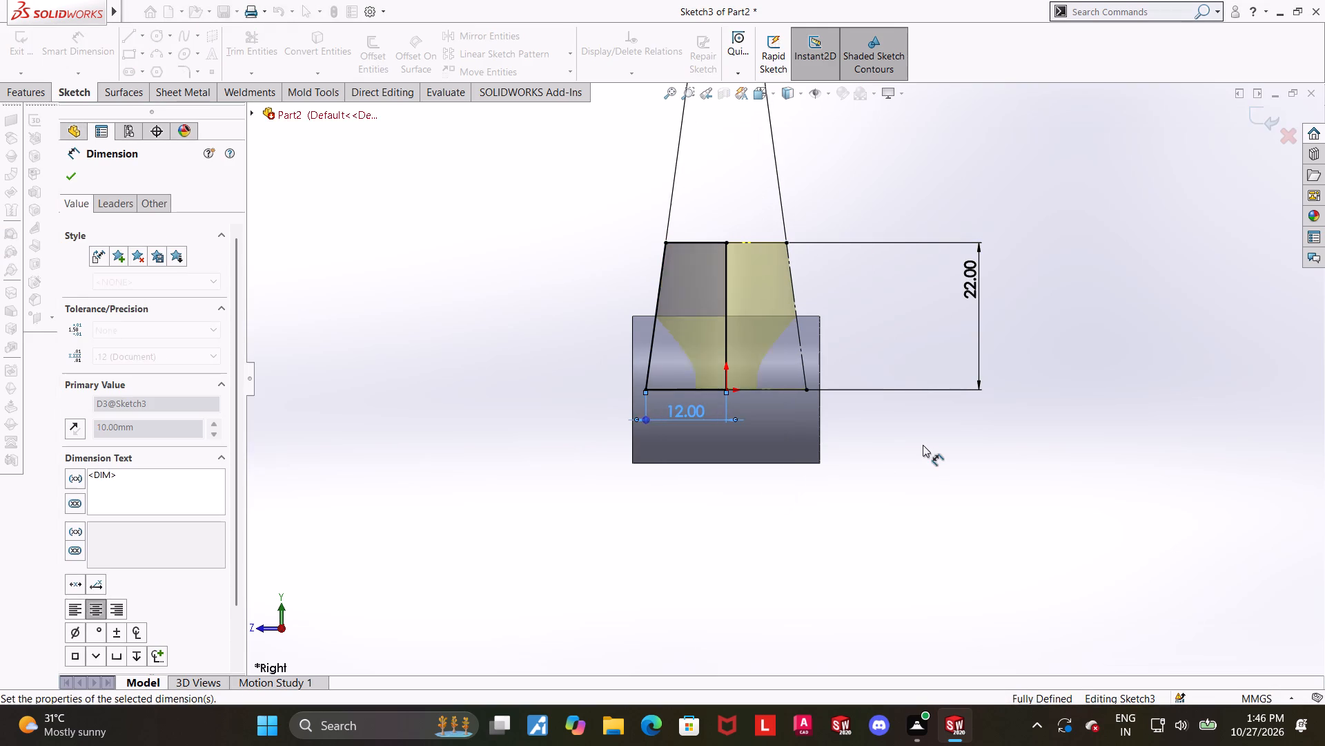
pyautogui.press('Escape')
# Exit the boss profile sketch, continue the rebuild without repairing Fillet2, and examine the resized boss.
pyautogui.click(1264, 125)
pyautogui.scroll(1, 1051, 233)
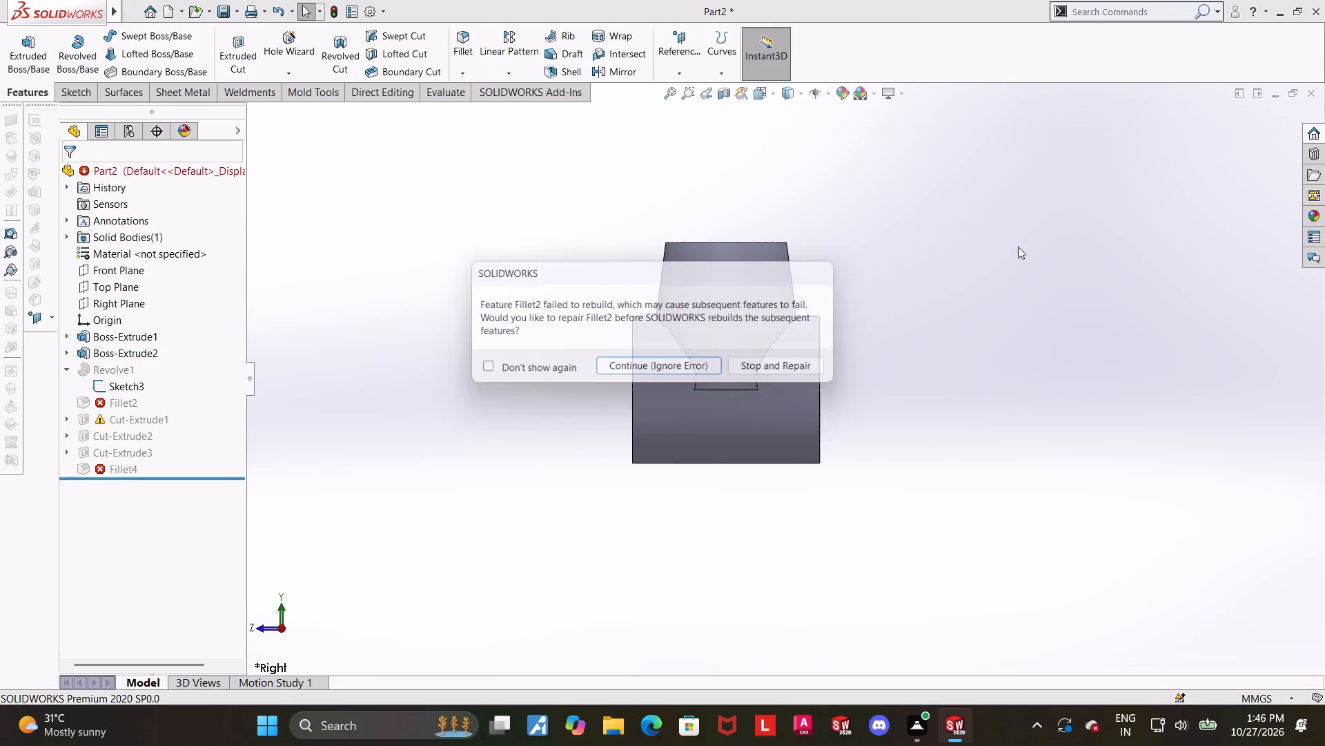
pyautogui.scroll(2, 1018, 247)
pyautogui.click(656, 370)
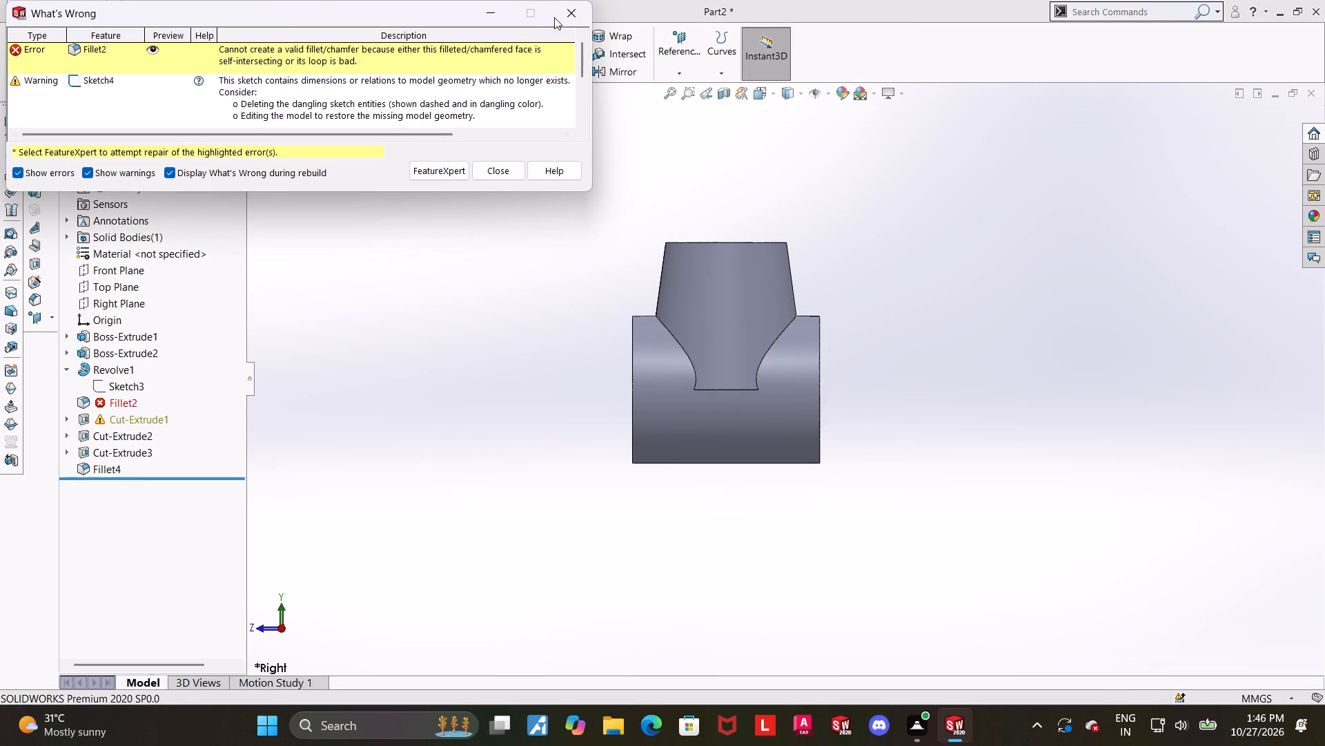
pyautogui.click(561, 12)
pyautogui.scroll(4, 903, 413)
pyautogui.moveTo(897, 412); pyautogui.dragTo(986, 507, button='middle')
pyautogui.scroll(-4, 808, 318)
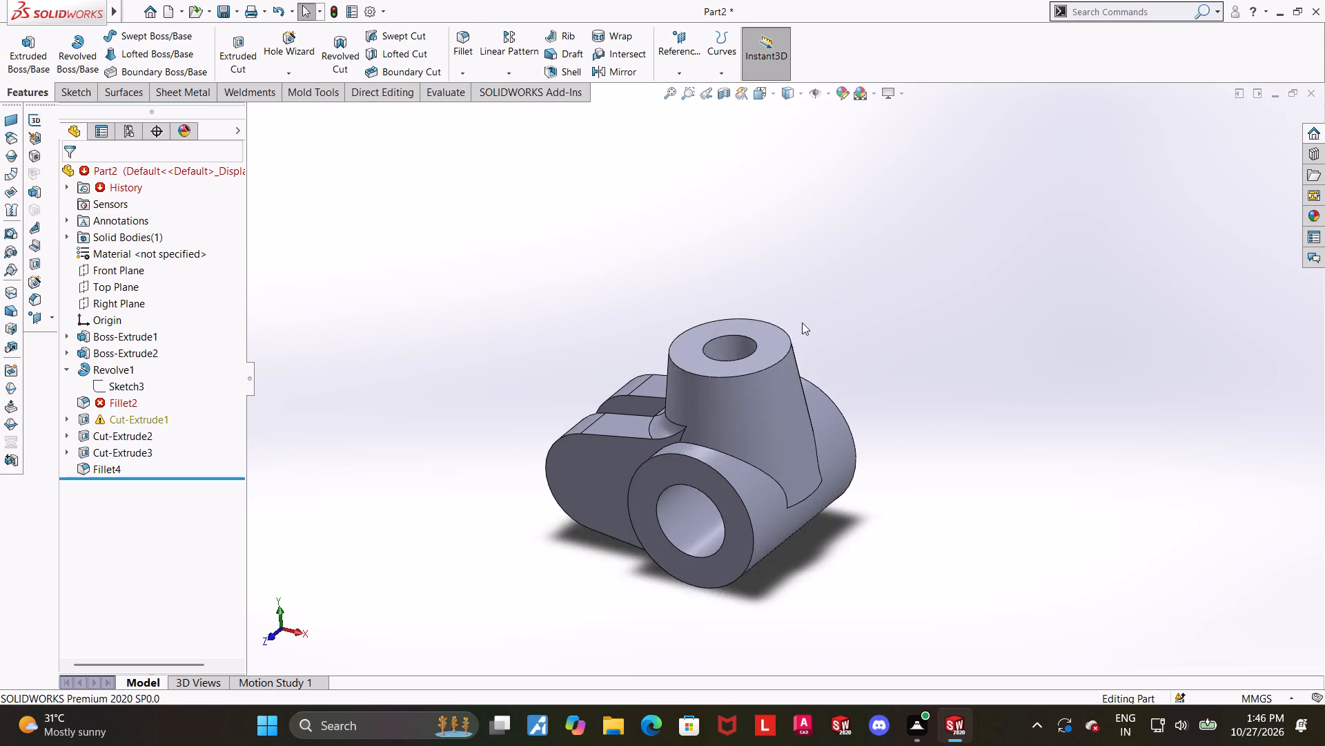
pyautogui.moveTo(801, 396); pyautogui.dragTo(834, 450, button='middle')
# Undo the sketch exit, set the boss profile's base line dimension to 11 mm, and exit the sketch.
pyautogui.hotkey('ctrl', 'z')
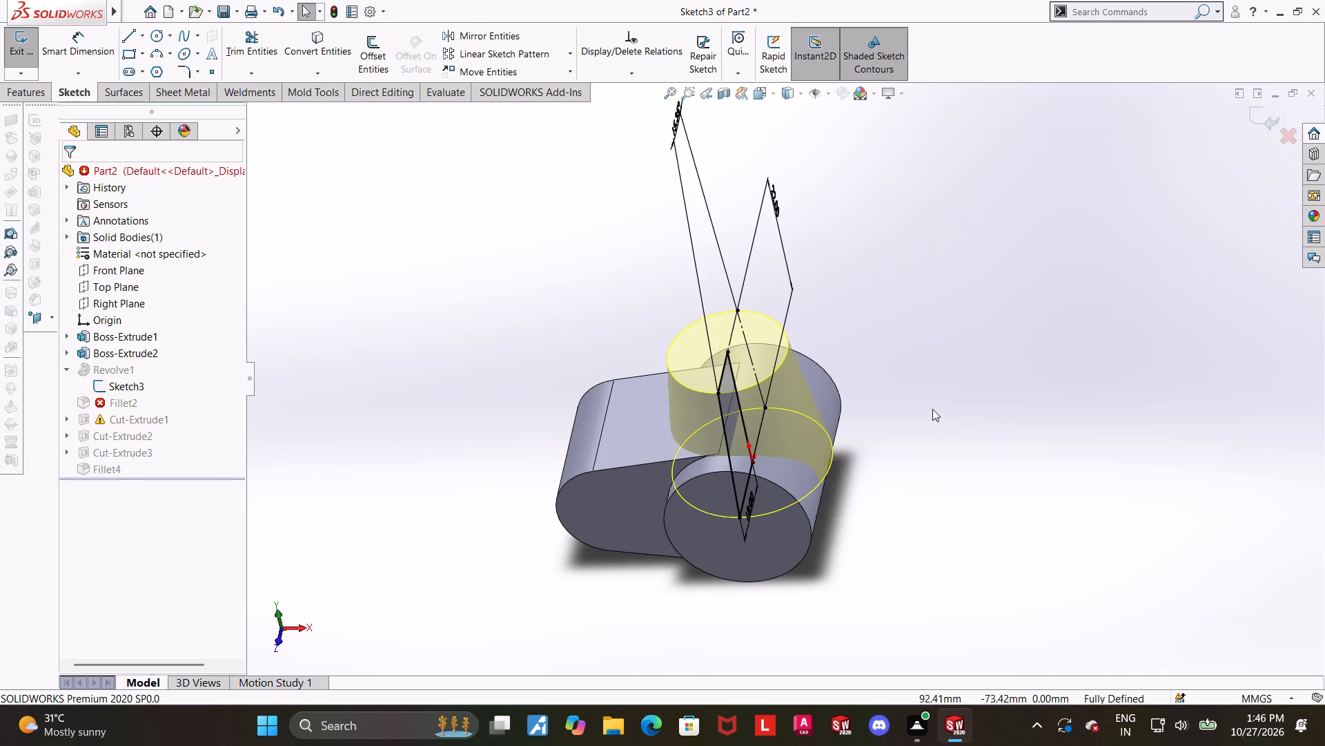
pyautogui.moveTo(919, 402); pyautogui.dragTo(826, 331, button='middle')
pyautogui.doubleClick(699, 486)
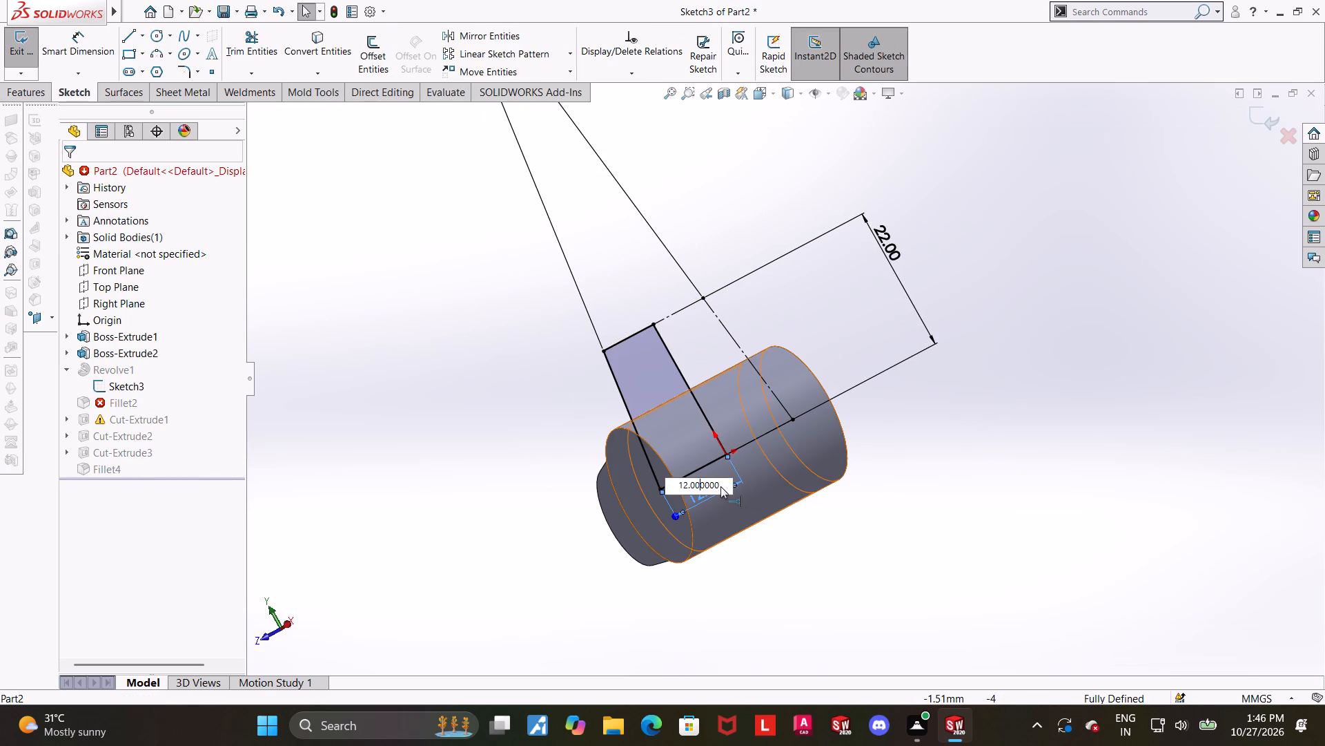
pyautogui.moveTo(720, 486); pyautogui.dragTo(585, 492)
pyautogui.press('1')
pyautogui.press('1')
pyautogui.press('Return')
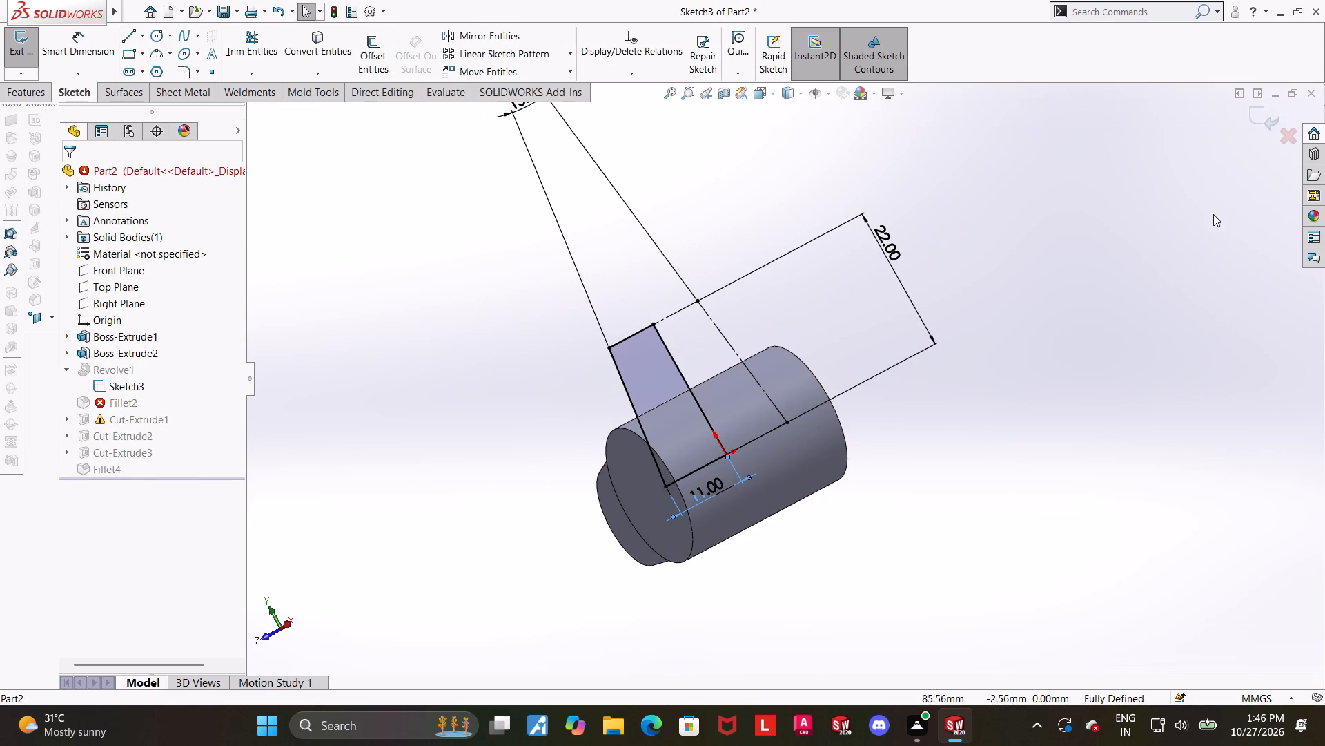
pyautogui.click(1255, 128)
pyautogui.click(1256, 116)
# Examine the boss and its base fillet where it meets the cylinder and the slotted arm from several angles.
pyautogui.scroll(2, 961, 331)
pyautogui.moveTo(899, 438); pyautogui.dragTo(1083, 421, button='middle')
pyautogui.scroll(-3, 748, 391)
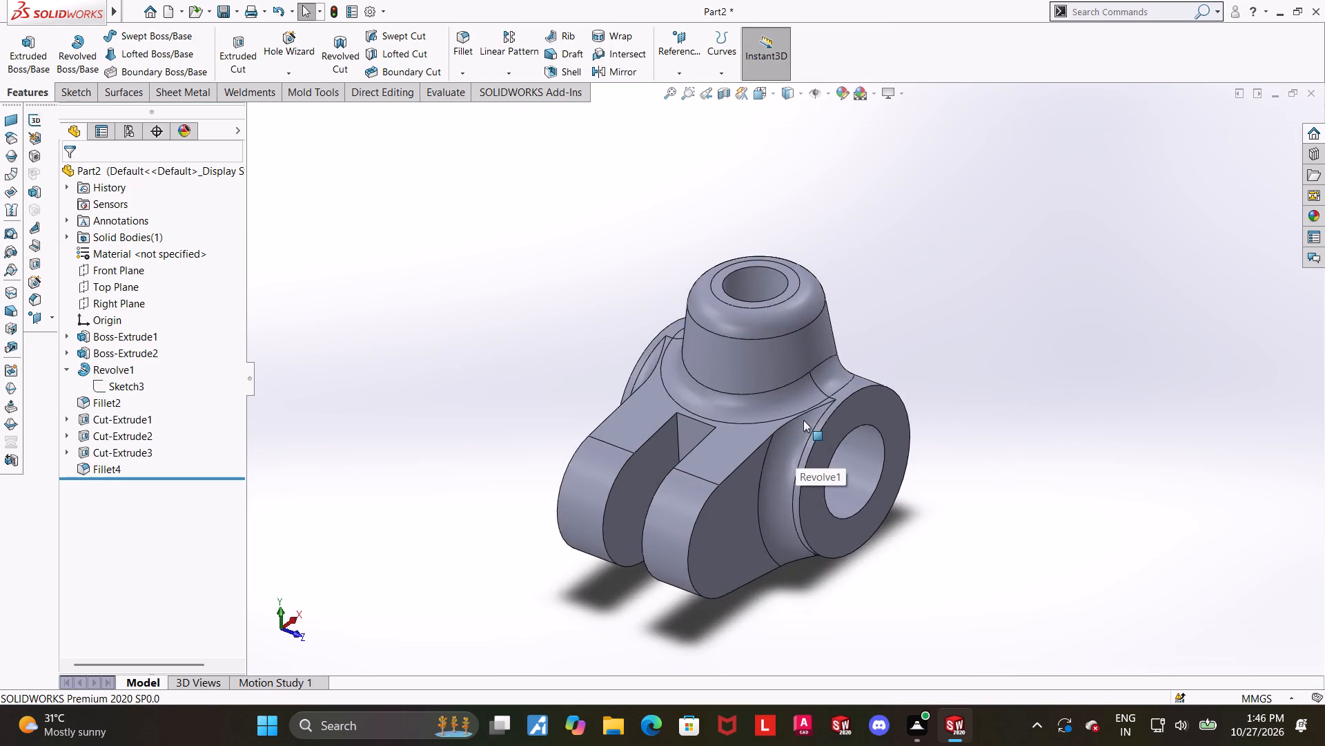
pyautogui.scroll(-5, 803, 420)
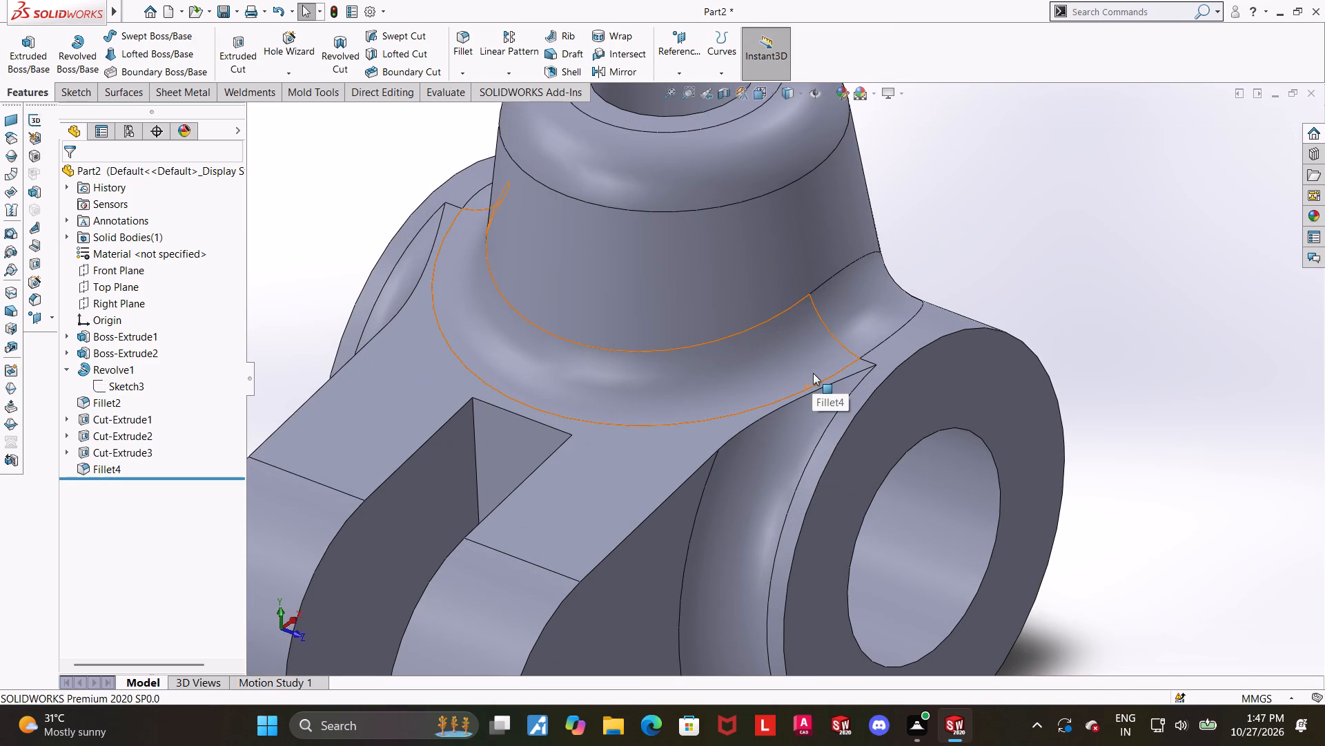
pyautogui.scroll(4, 1069, 381)
pyautogui.moveTo(1058, 371); pyautogui.dragTo(832, 419, button='middle')
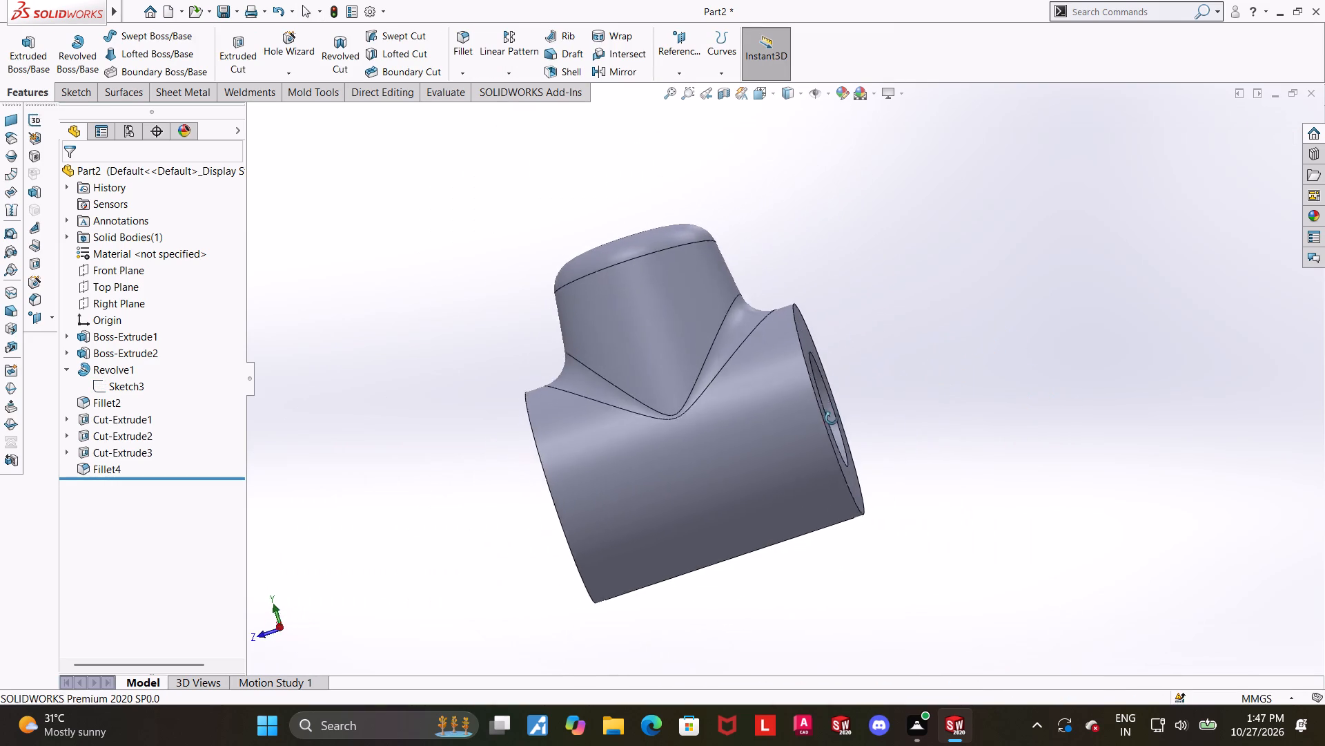
pyautogui.moveTo(832, 419); pyautogui.dragTo(835, 480, button='middle')
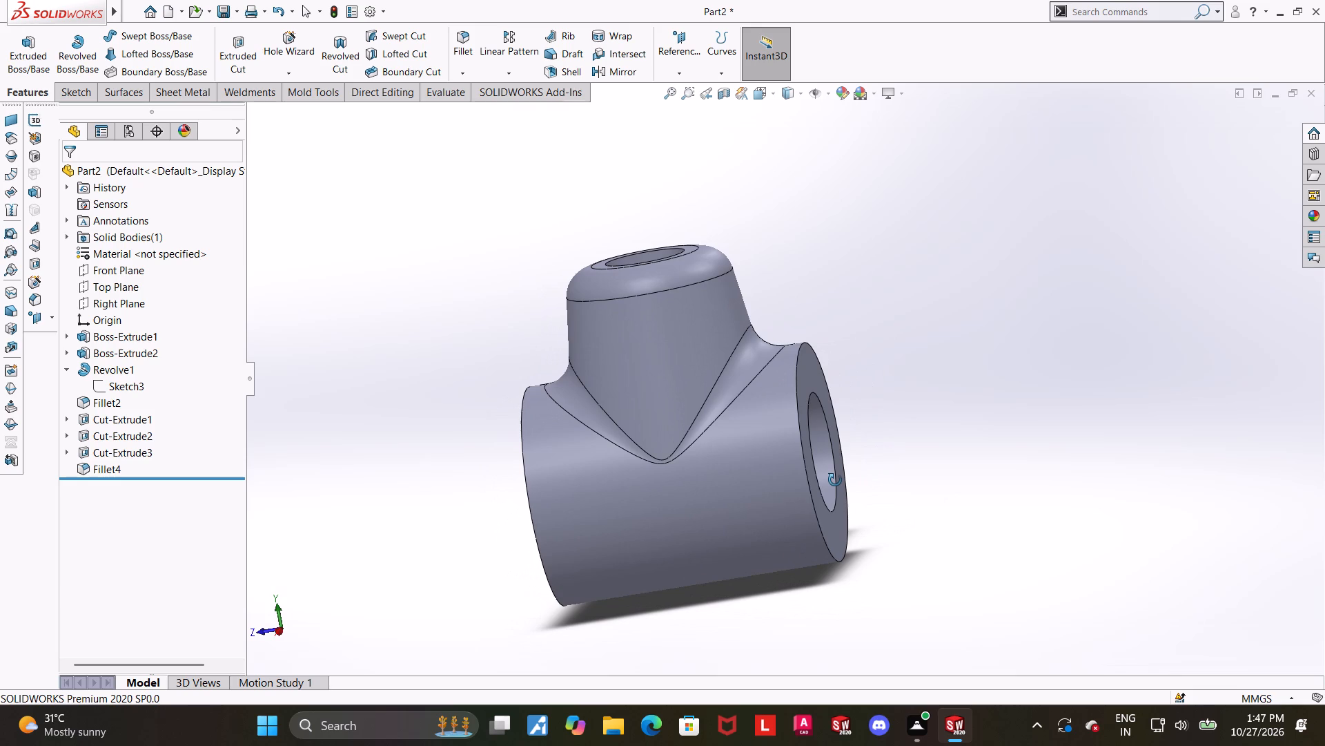
pyautogui.moveTo(835, 480); pyautogui.dragTo(833, 465, button='middle')
pyautogui.moveTo(841, 467); pyautogui.dragTo(891, 468, button='middle')
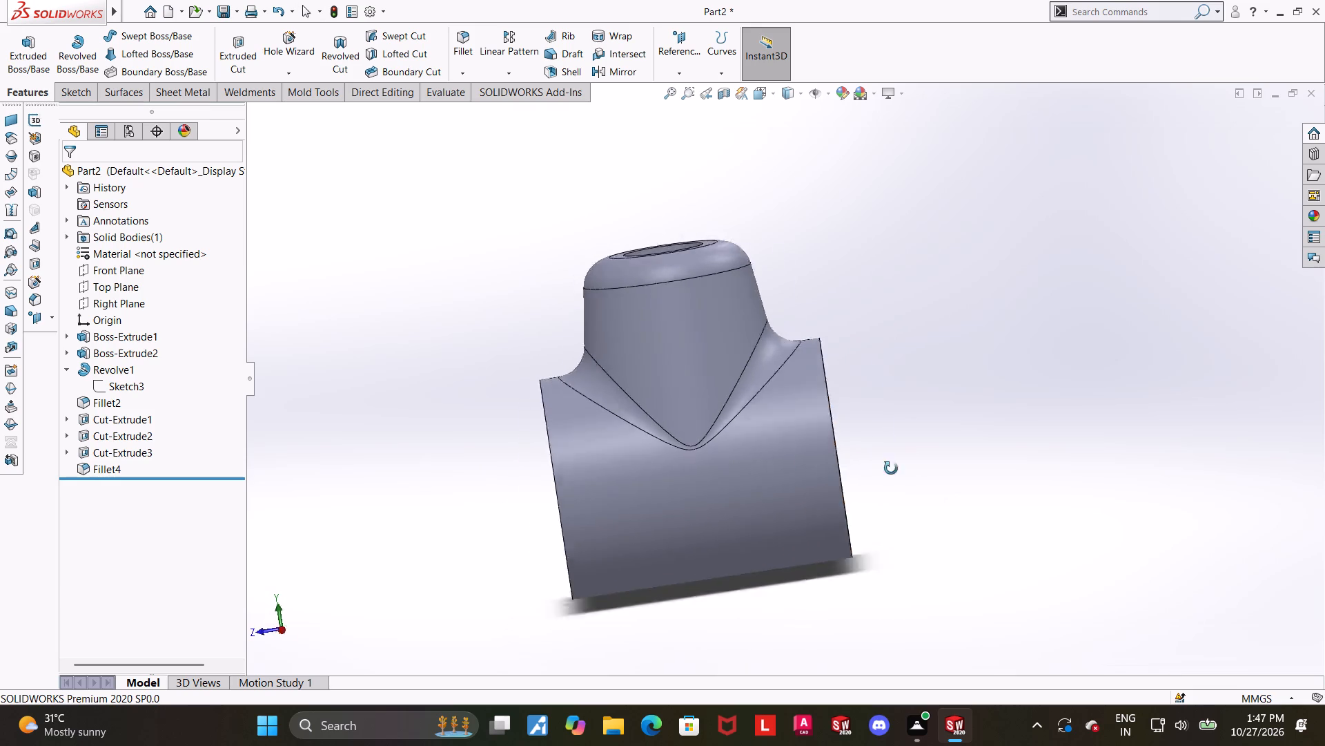
pyautogui.moveTo(891, 468); pyautogui.dragTo(1101, 564, button='middle')
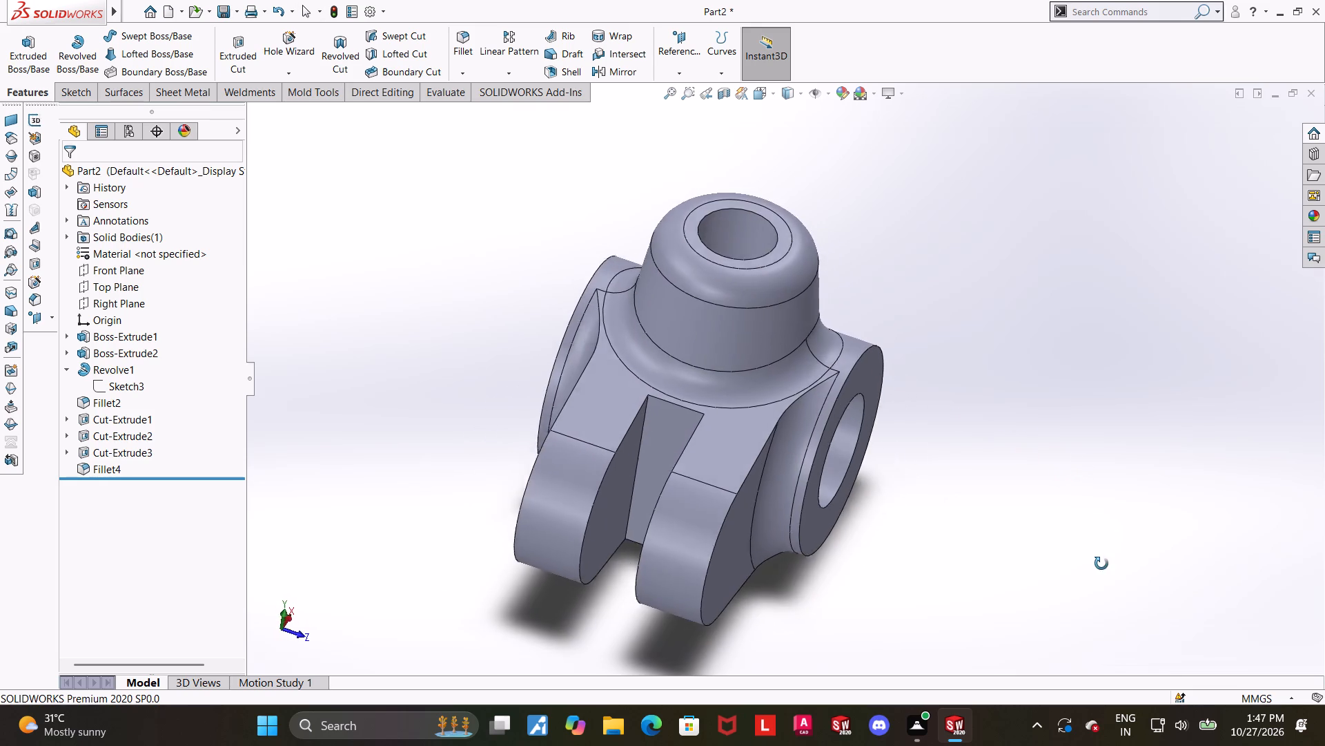
pyautogui.moveTo(1101, 564); pyautogui.dragTo(1097, 575, button='middle')
pyautogui.scroll(-1, 887, 410)
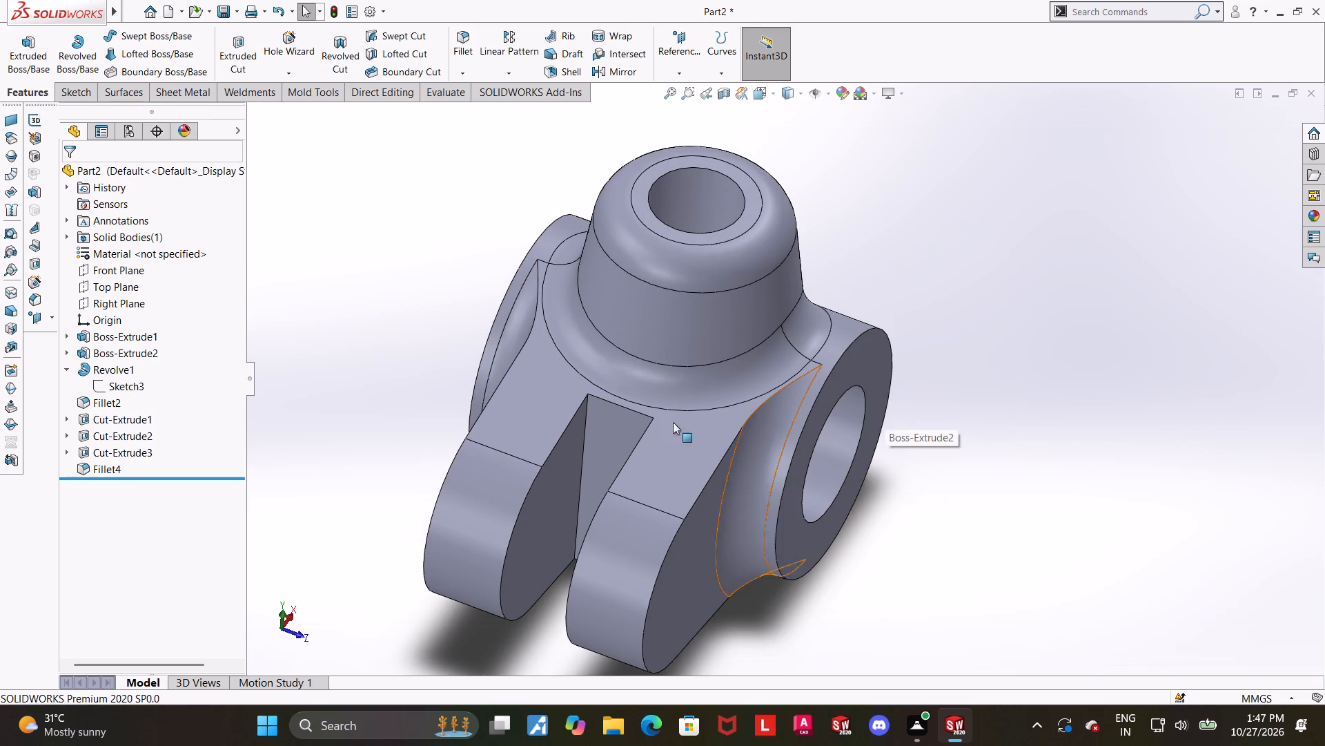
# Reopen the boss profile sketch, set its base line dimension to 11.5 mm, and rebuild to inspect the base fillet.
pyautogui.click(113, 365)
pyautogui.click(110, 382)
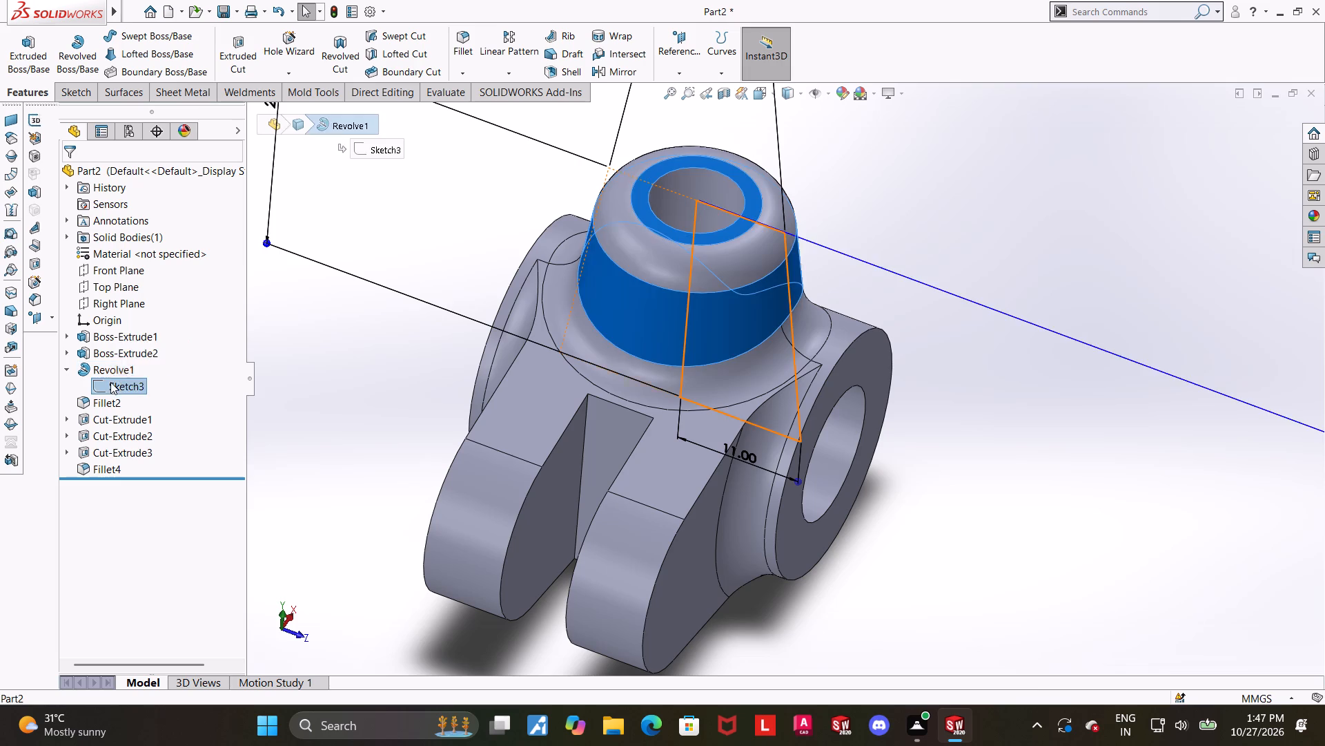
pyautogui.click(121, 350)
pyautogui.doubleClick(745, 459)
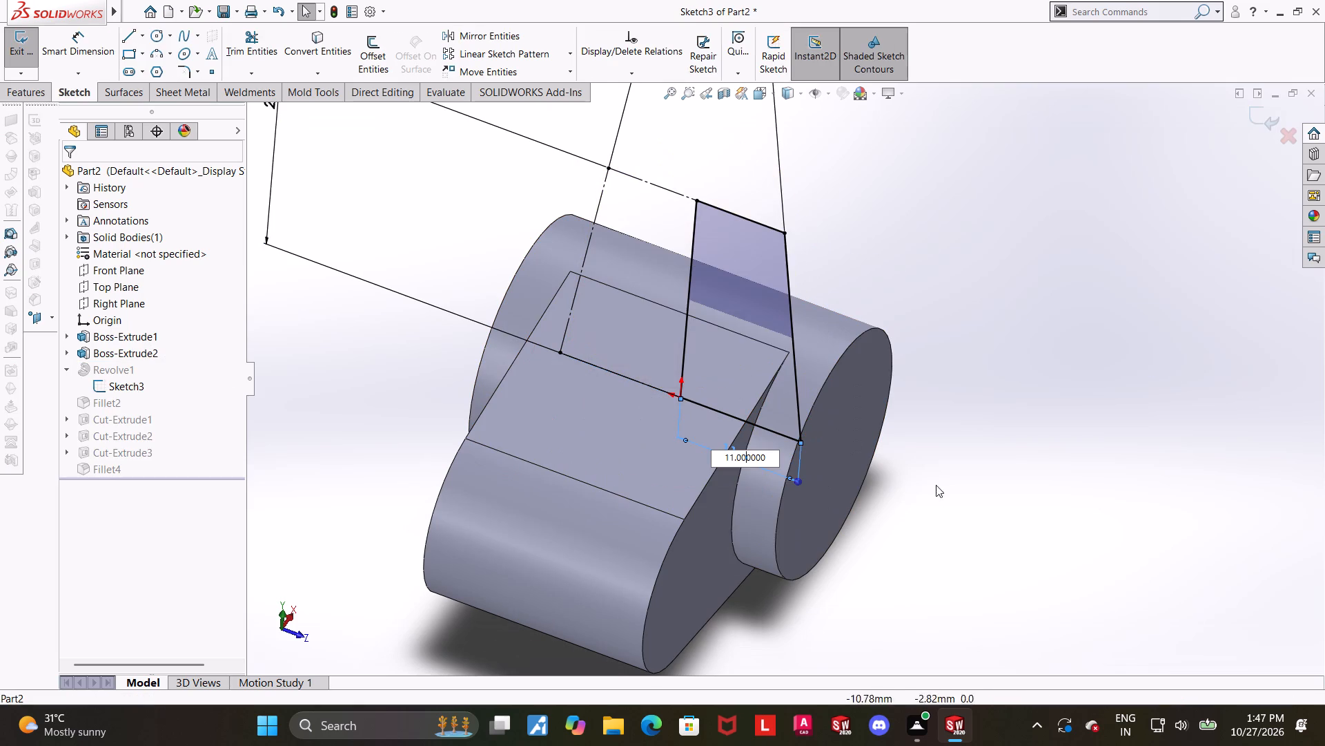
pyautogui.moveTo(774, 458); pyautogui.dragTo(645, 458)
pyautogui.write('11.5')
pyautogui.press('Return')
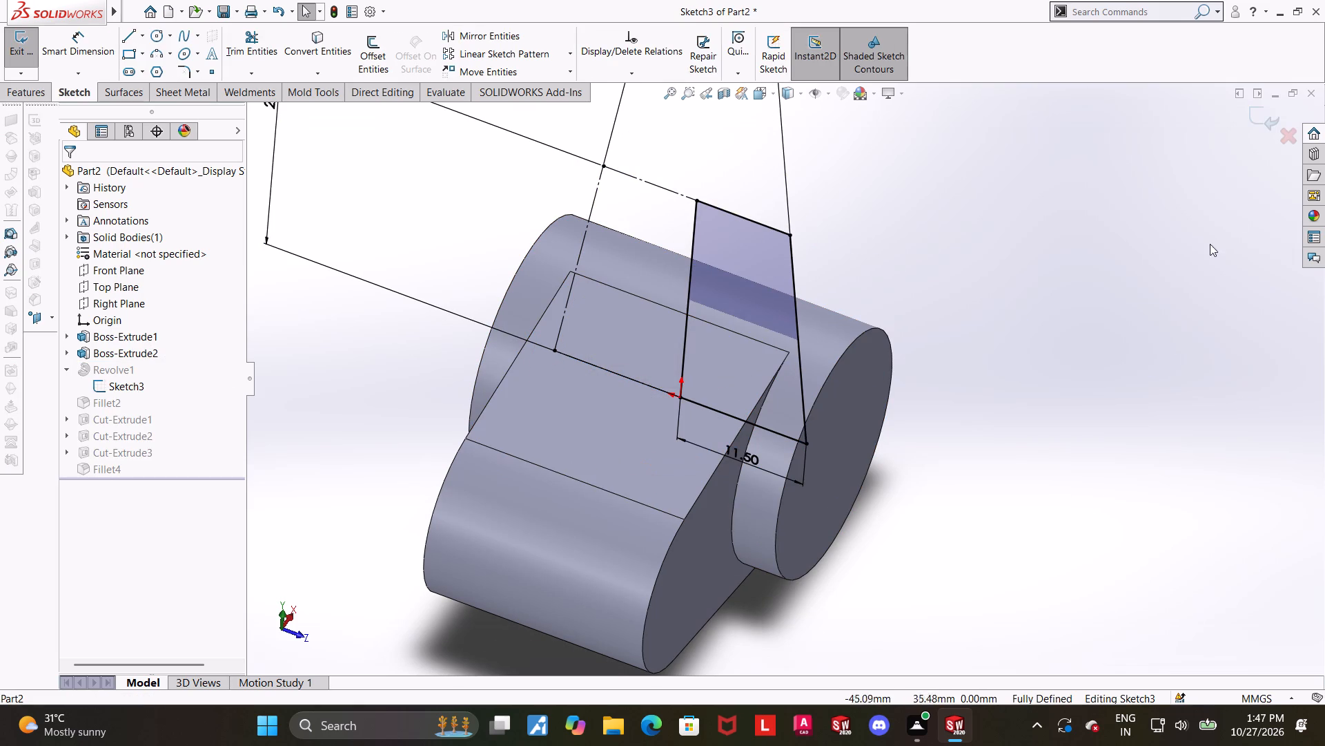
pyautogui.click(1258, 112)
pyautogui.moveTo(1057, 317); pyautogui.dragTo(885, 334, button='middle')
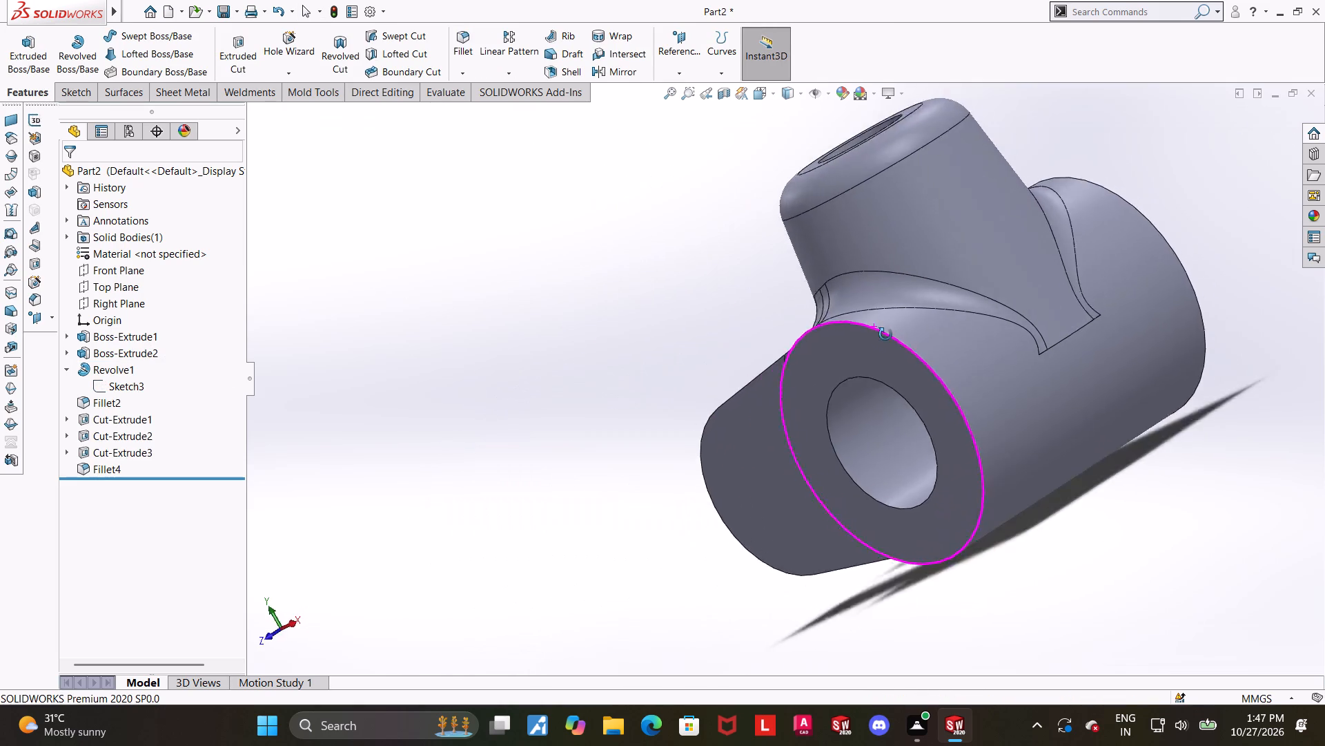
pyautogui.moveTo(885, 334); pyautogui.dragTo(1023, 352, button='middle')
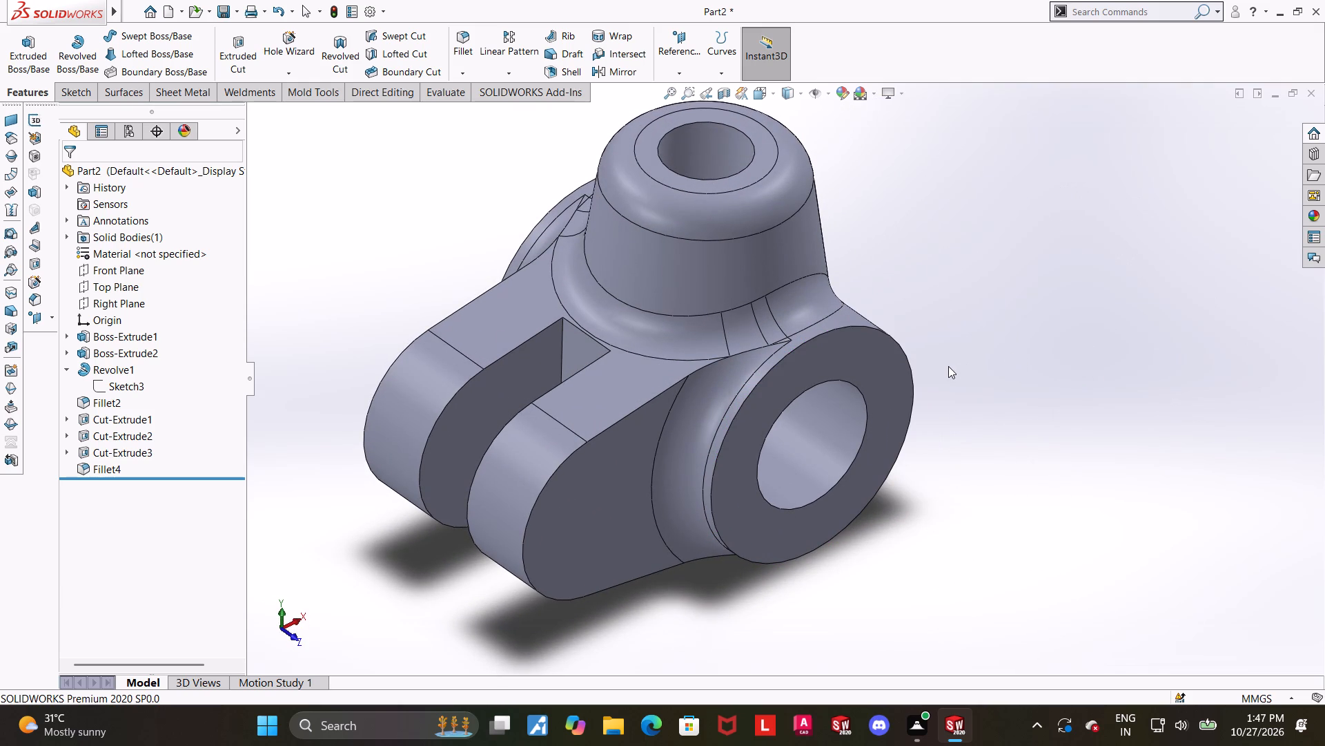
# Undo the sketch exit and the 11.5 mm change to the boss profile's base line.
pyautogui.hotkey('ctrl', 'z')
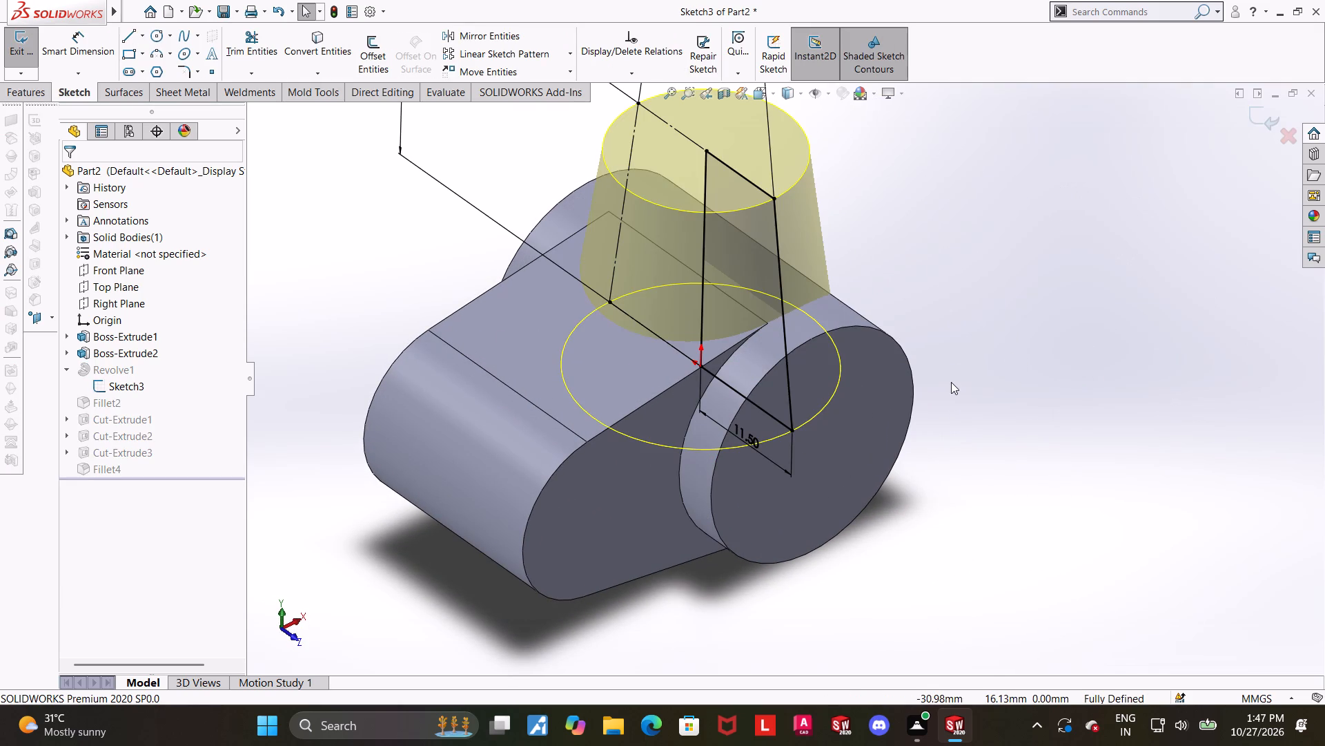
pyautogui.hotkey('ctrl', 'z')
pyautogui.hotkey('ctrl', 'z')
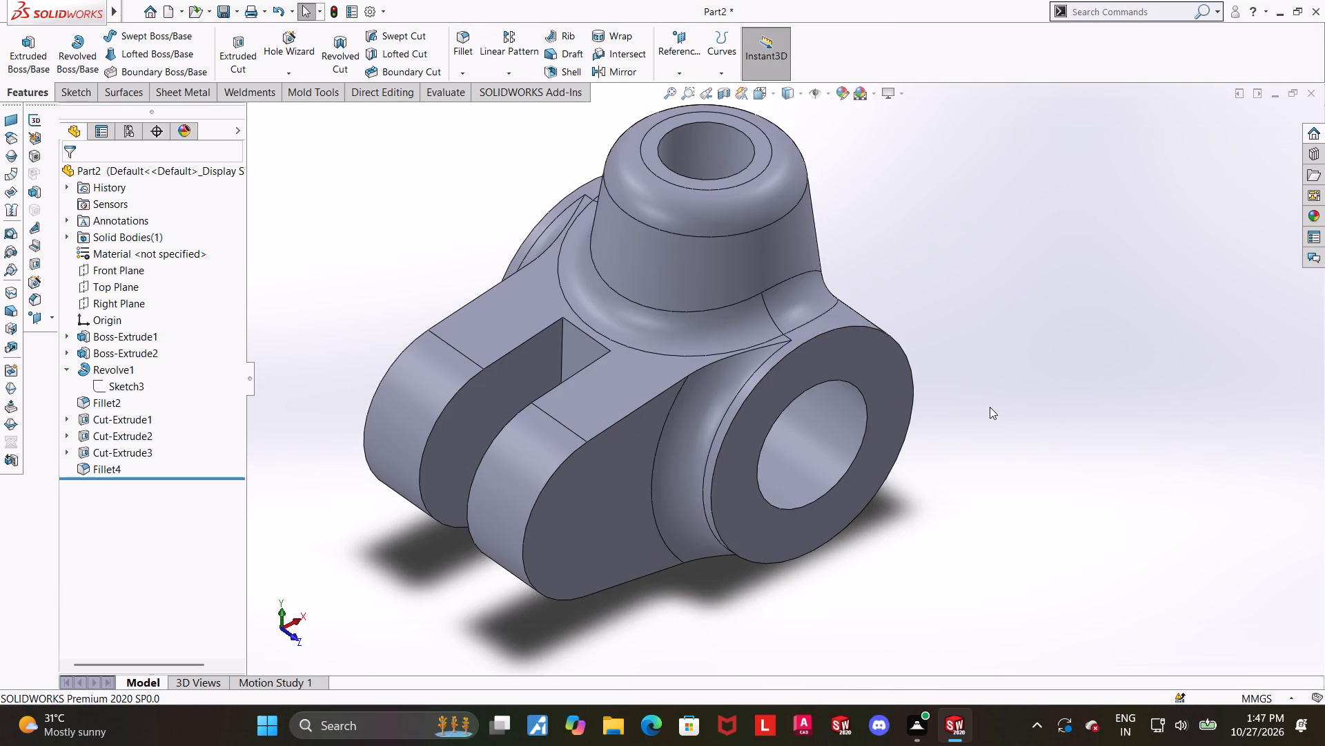
# Examine the whole part from several angles, finishing in an isometric view.
pyautogui.click(990, 407)
pyautogui.moveTo(983, 395); pyautogui.dragTo(1068, 320, button='middle')
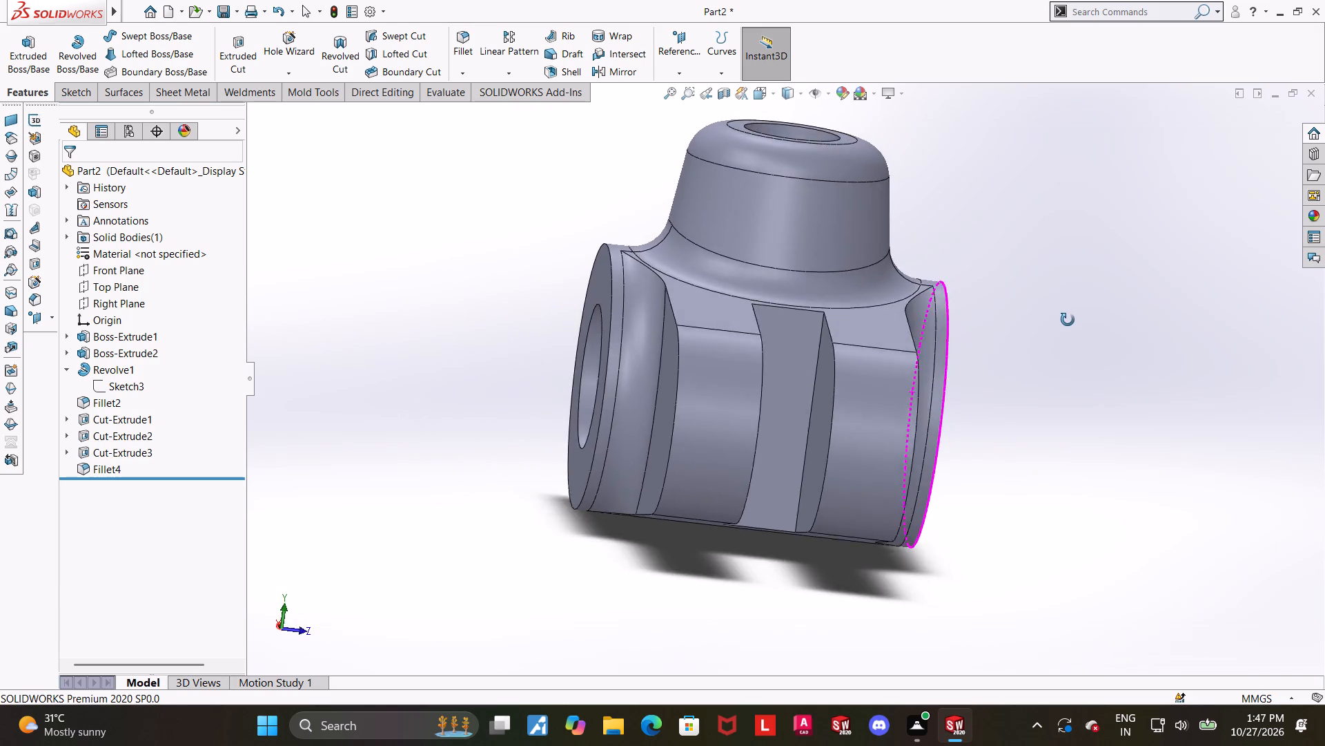
pyautogui.moveTo(1068, 320); pyautogui.dragTo(1041, 358, button='middle')
pyautogui.hotkey('ctrl', '7')
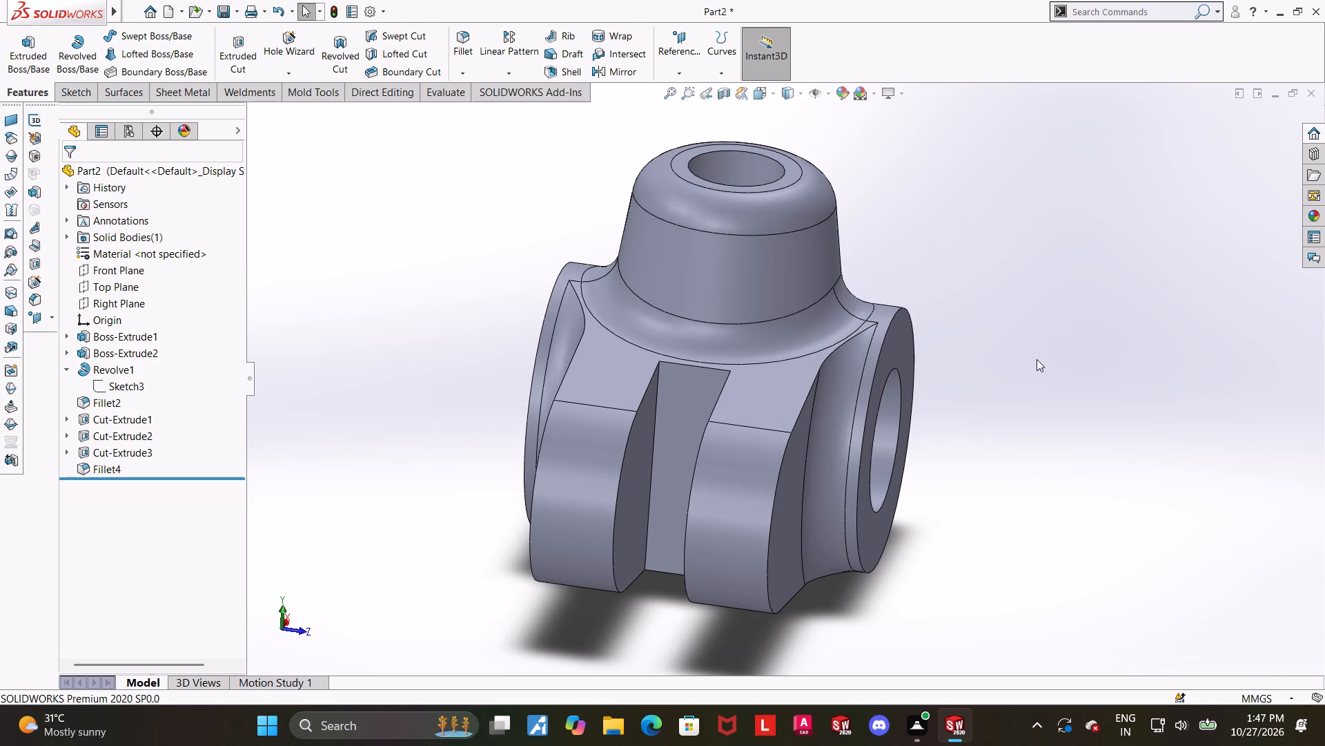
pyautogui.scroll(1, 1011, 386)
pyautogui.moveTo(825, 456); pyautogui.dragTo(1030, 413, button='middle')
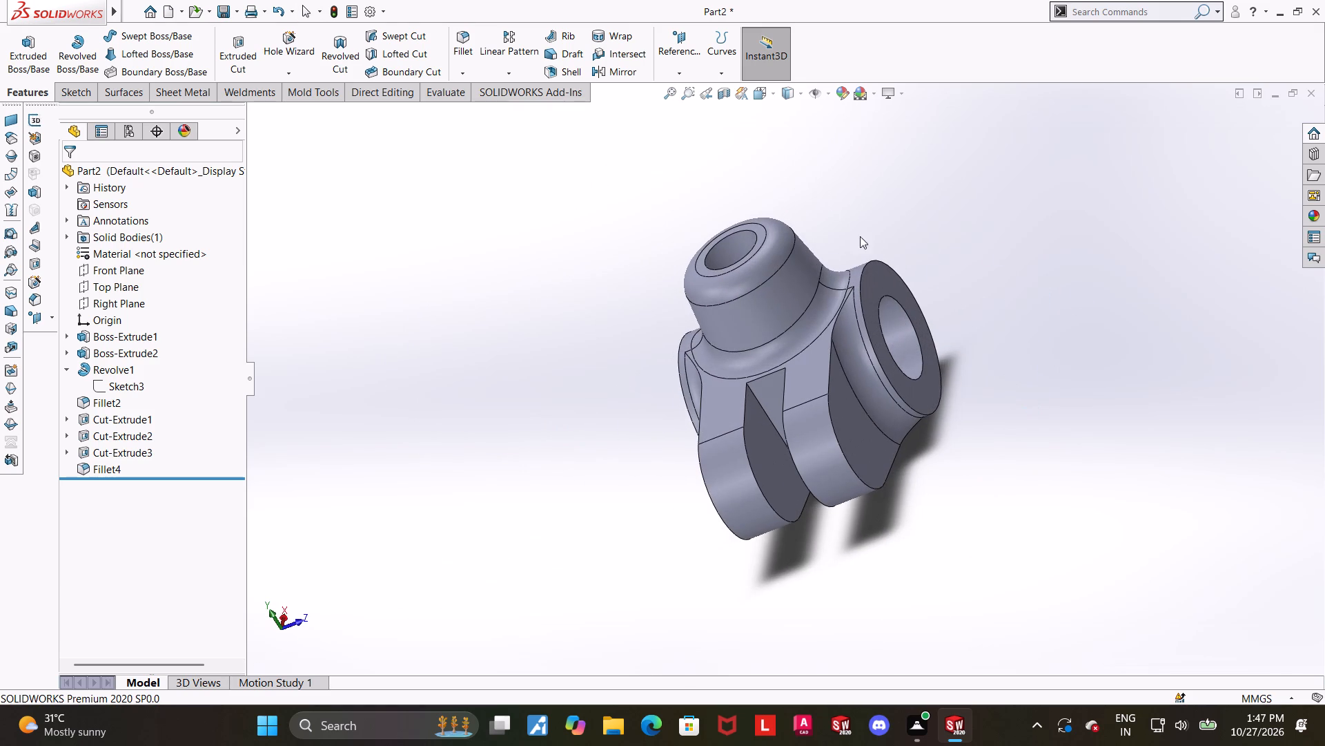
pyautogui.click(760, 90)
pyautogui.click(648, 384)
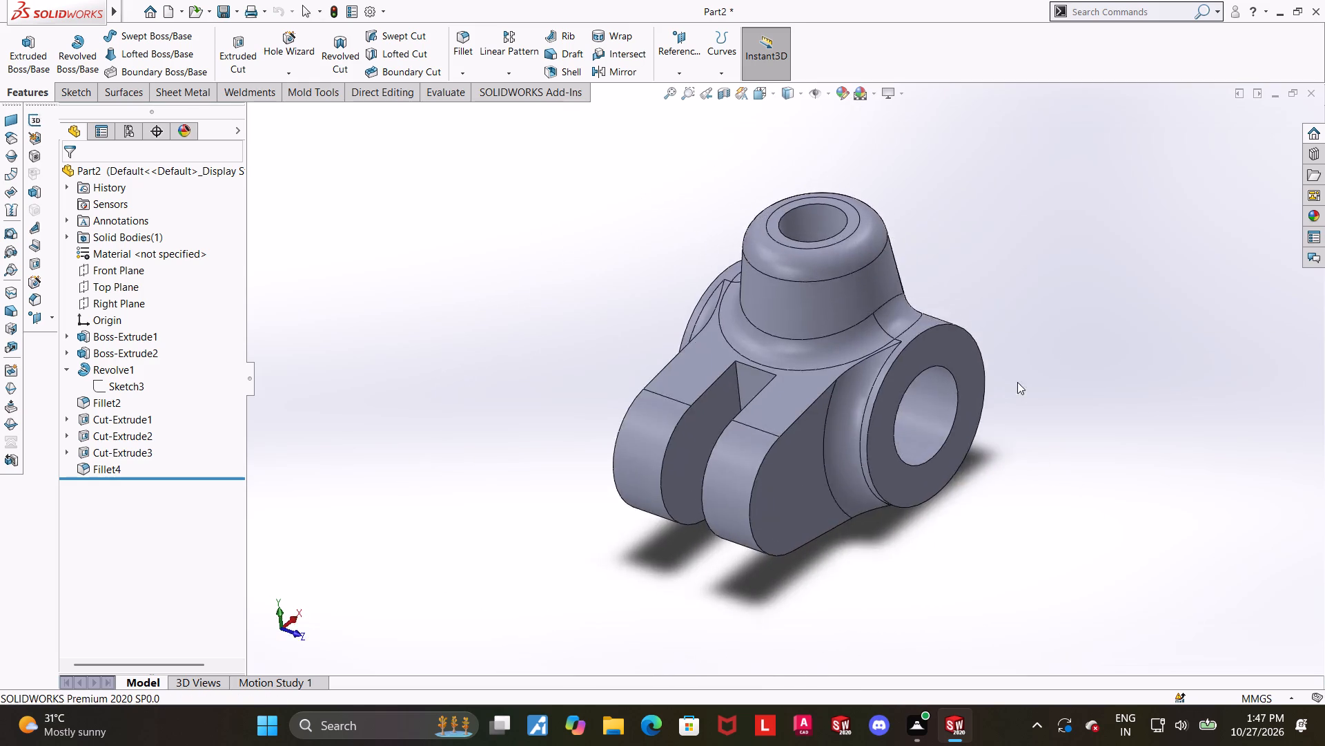
pyautogui.scroll(-1, 867, 410)
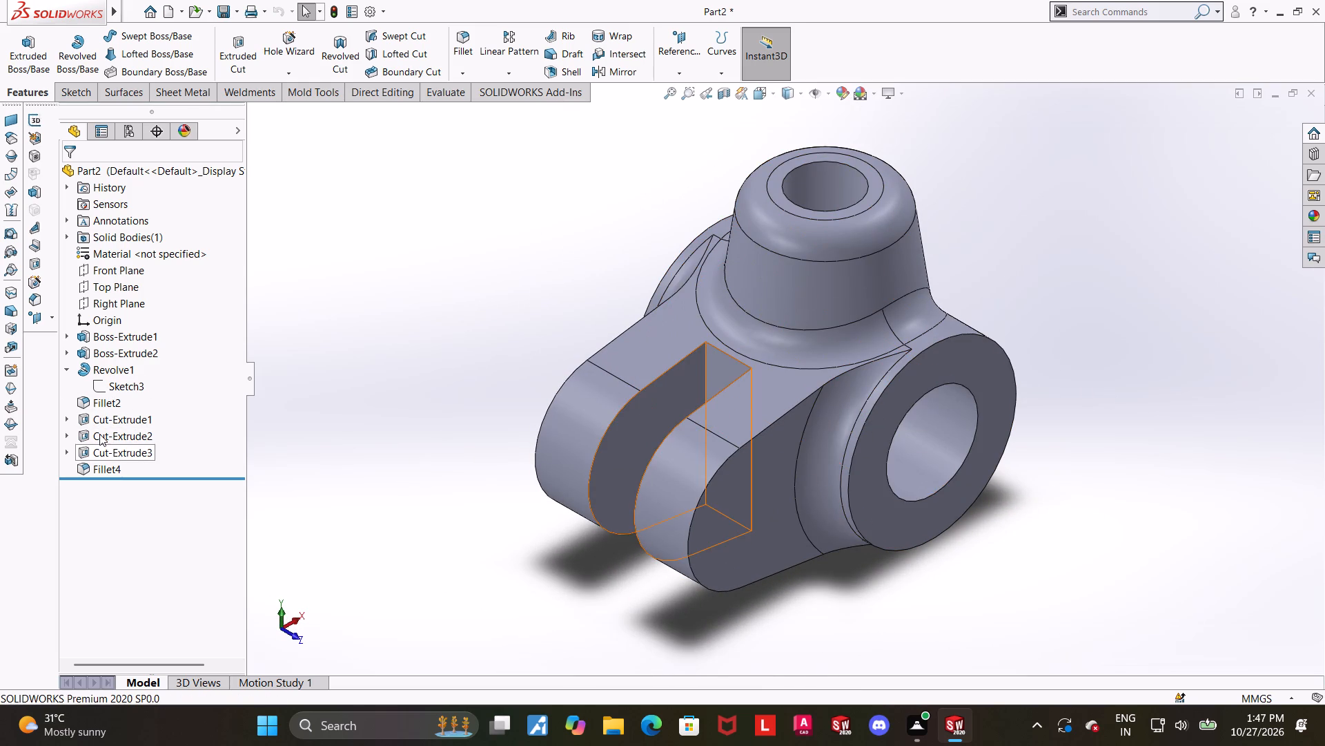
# Edit the boss hole's sketch, set its circle diameter to 9 mm, and exit to rebuild the part.
pyautogui.click(70, 418)
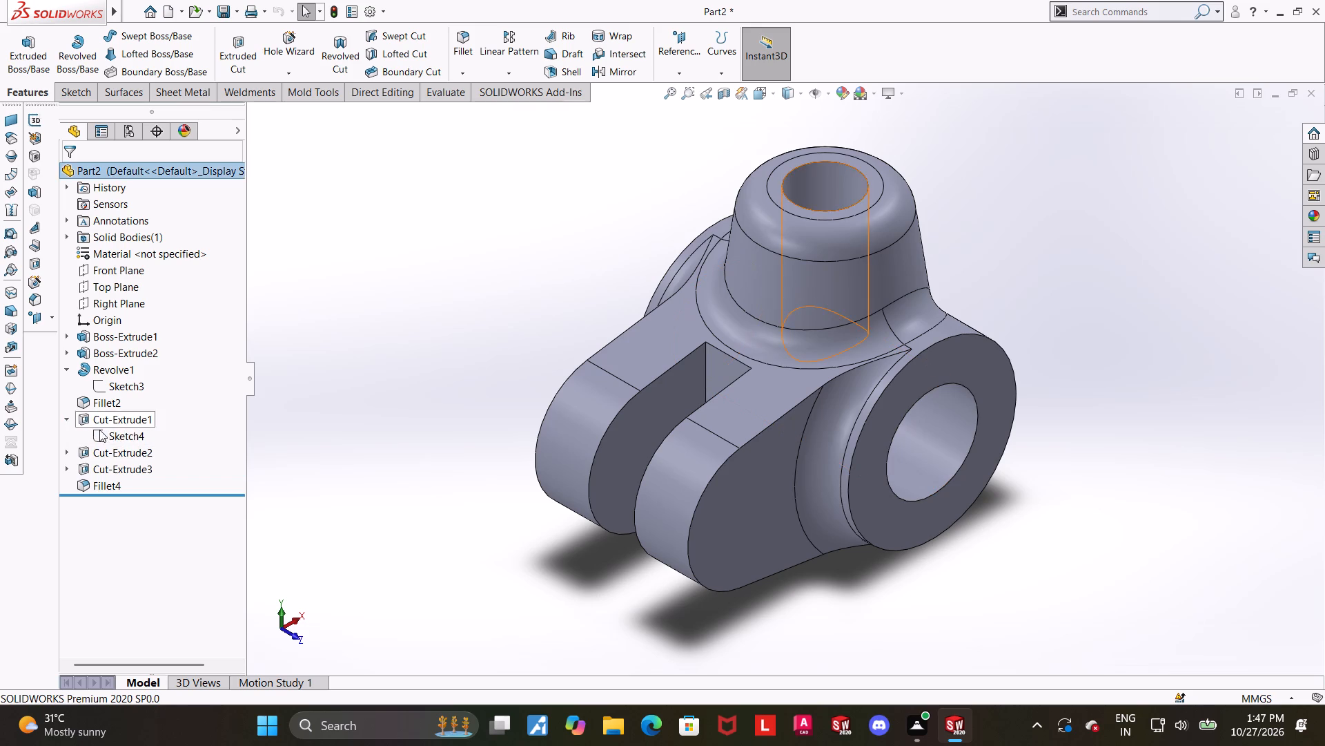
pyautogui.click(99, 430)
pyautogui.click(110, 394)
pyautogui.scroll(2, 988, 180)
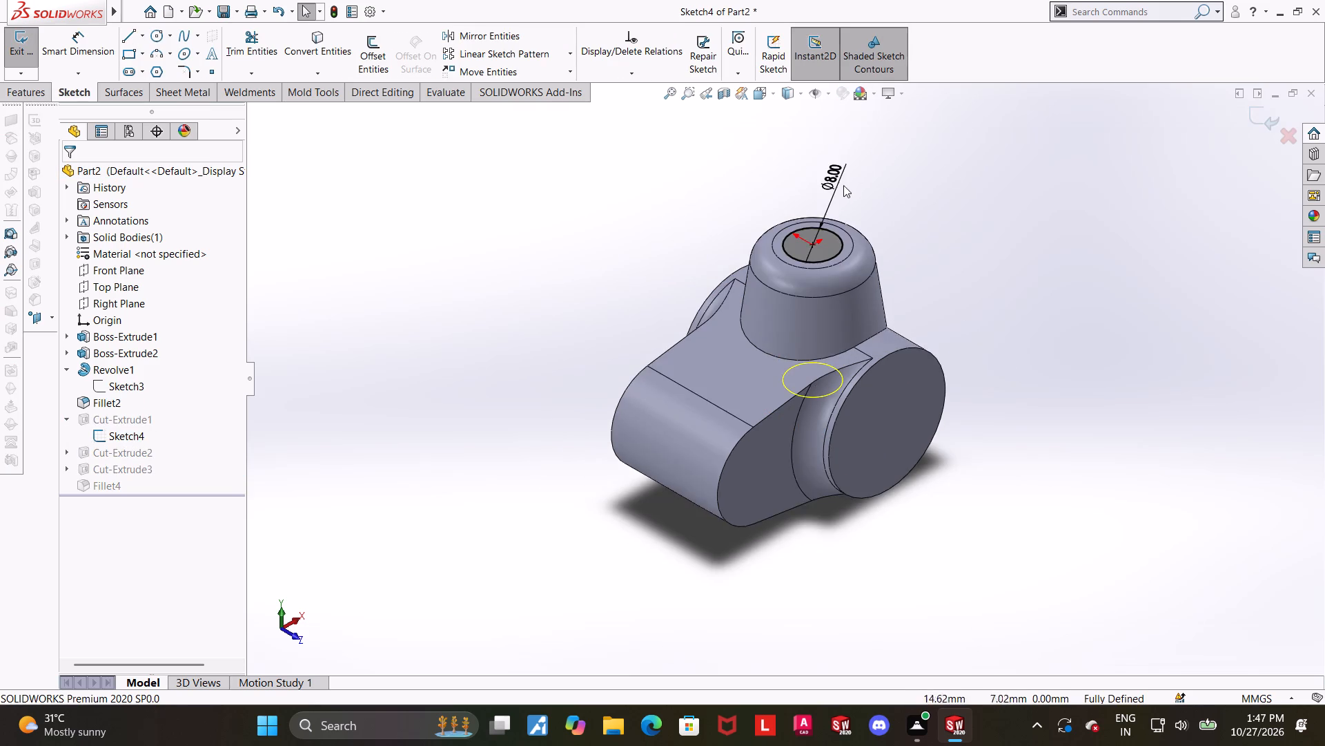
pyautogui.scroll(-2, 843, 186)
pyautogui.moveTo(879, 198); pyautogui.dragTo(870, 231, button='middle')
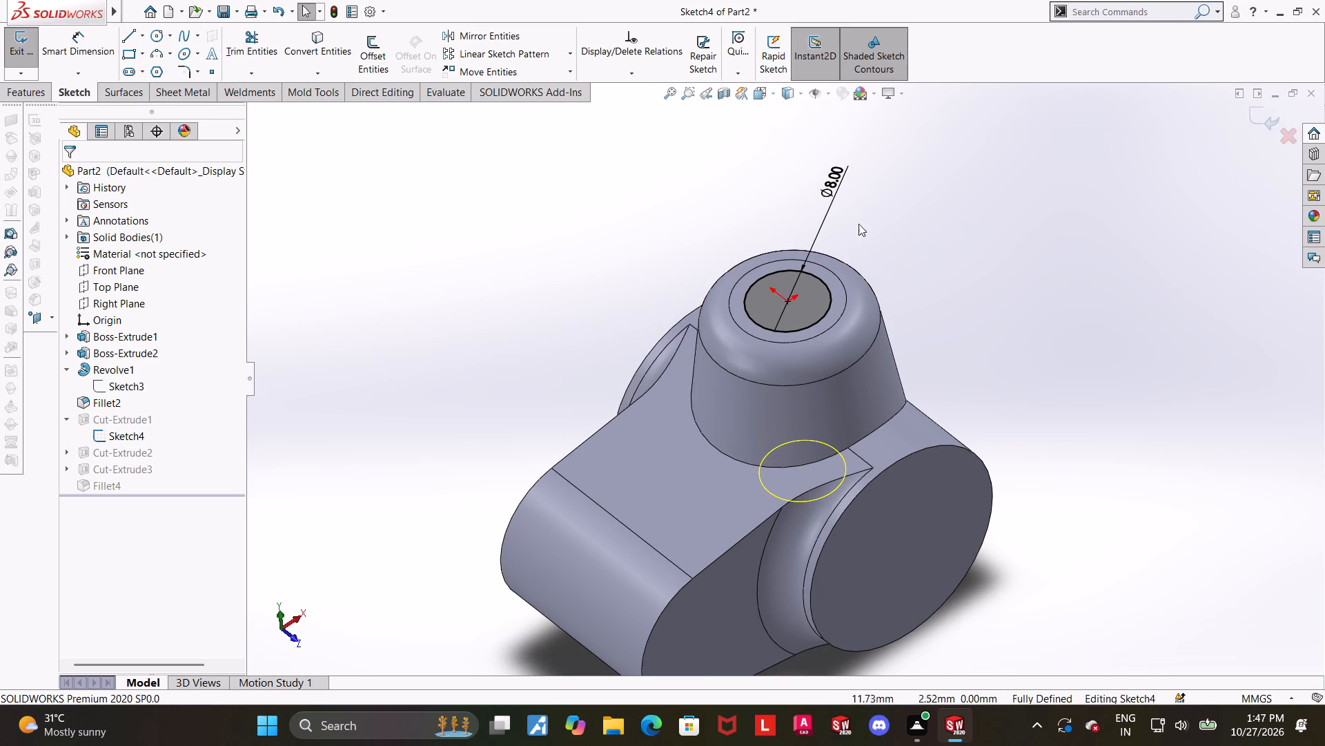
pyautogui.doubleClick(833, 184)
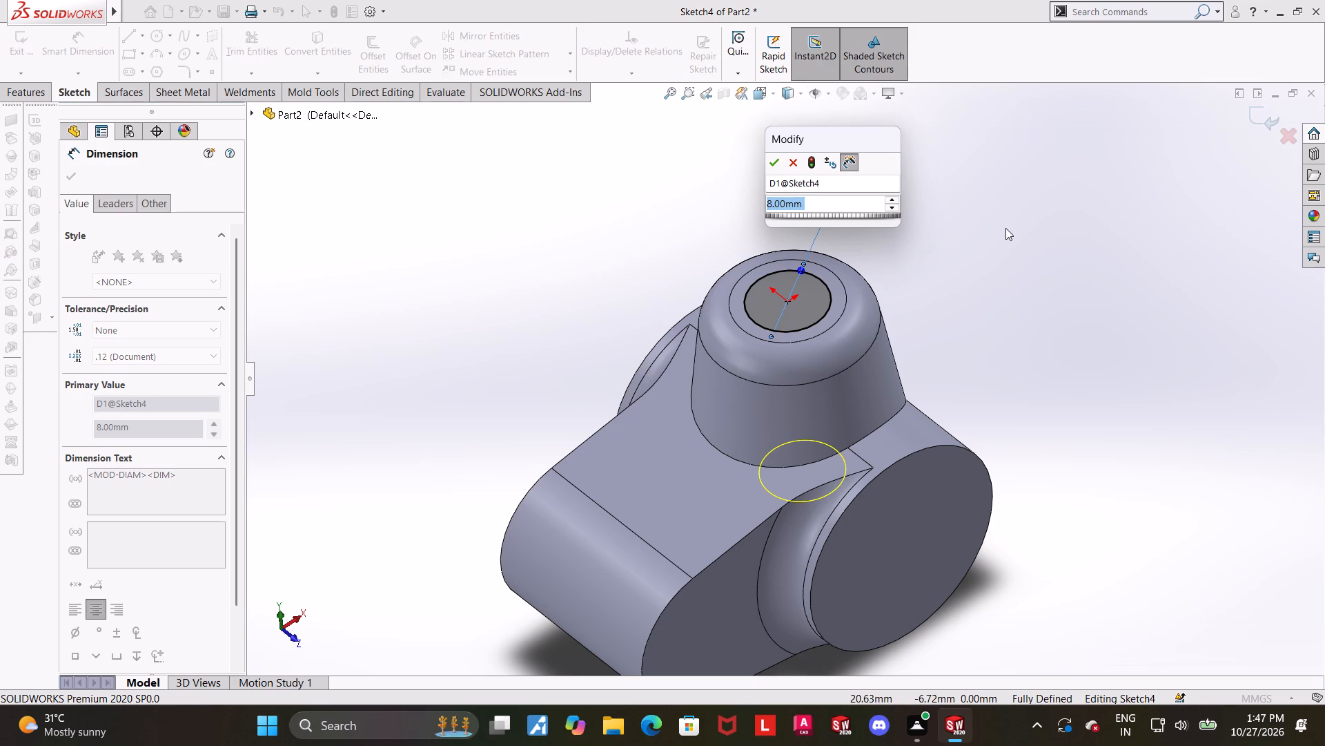
pyautogui.press('9')
pyautogui.press('Return')
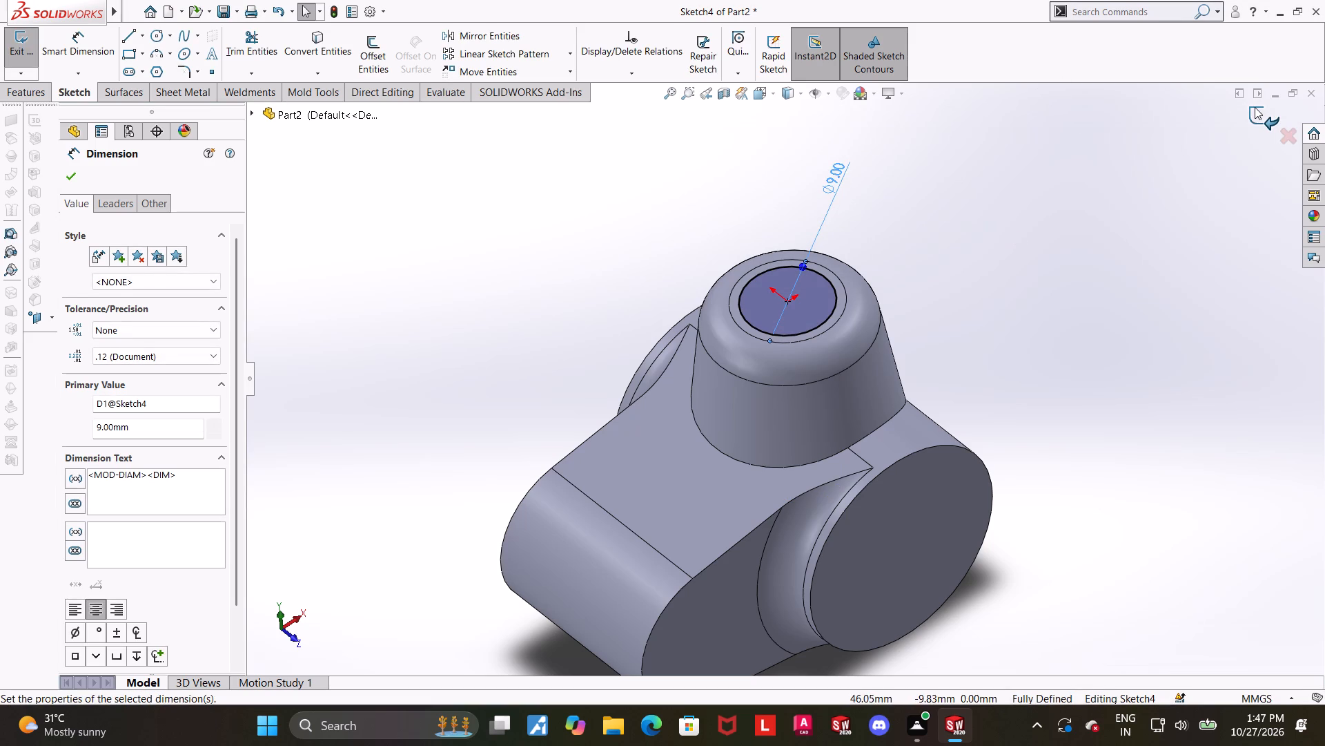
pyautogui.click(1255, 107)
pyautogui.click(1183, 296)
pyautogui.moveTo(1014, 393); pyautogui.dragTo(1009, 395, button='middle')
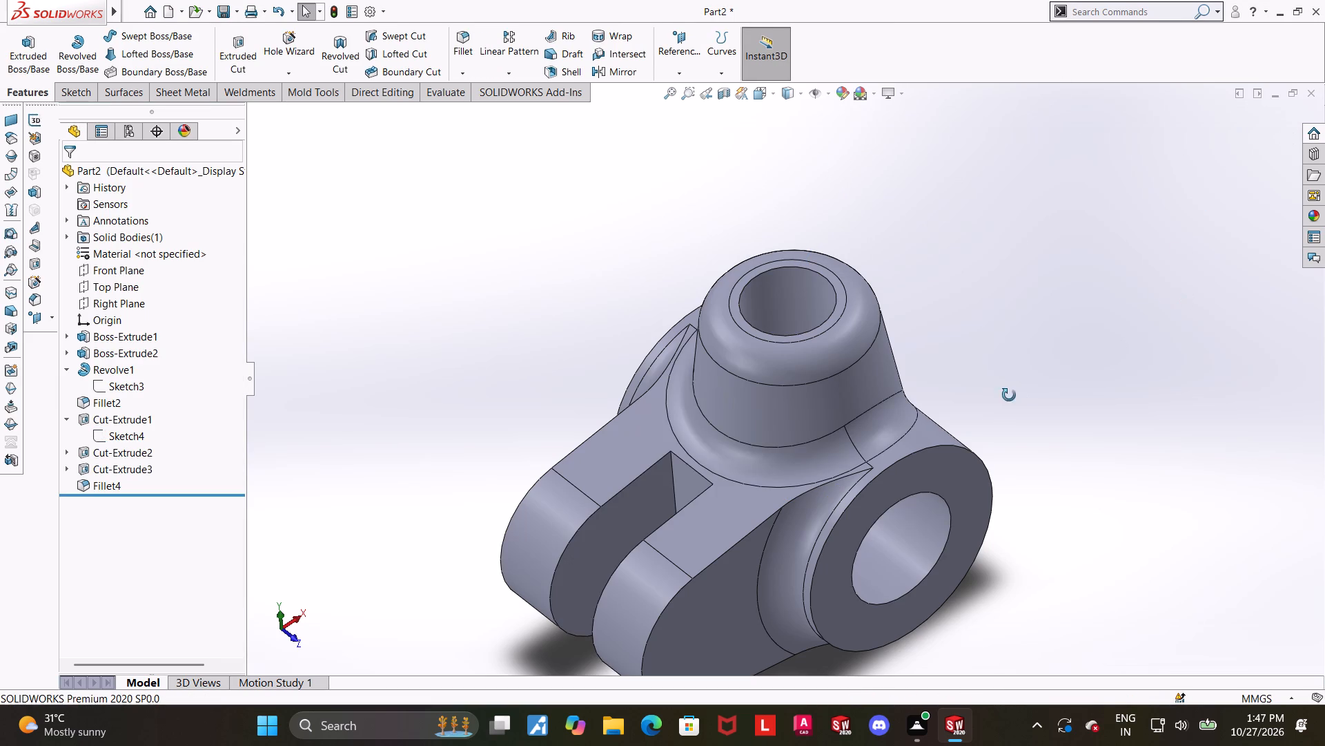
pyautogui.moveTo(1009, 395); pyautogui.dragTo(1023, 324, button='middle')
# Start a sketch on the slotted arm's flat side face and draw a circle about 10.7 mm in diameter near its rounded end.
pyautogui.scroll(3, 1027, 329)
pyautogui.click(752, 533)
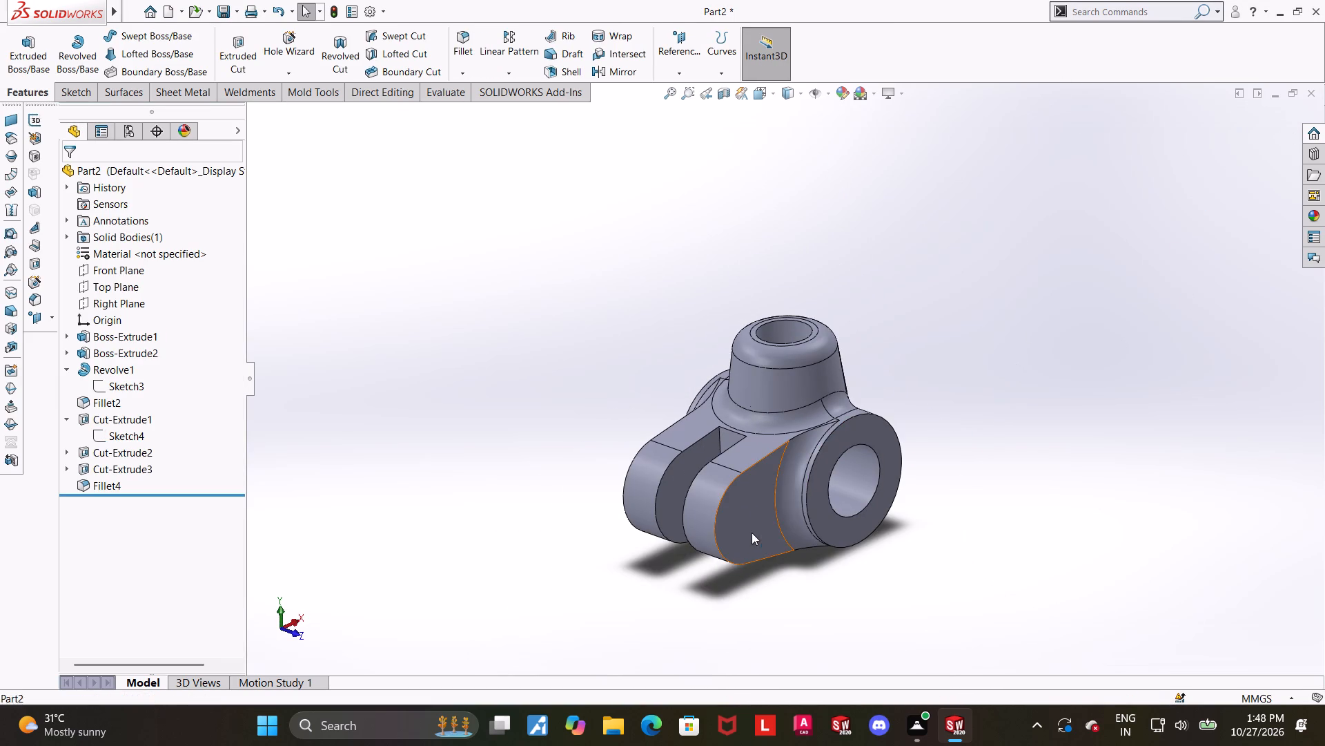
pyautogui.click(814, 494)
pyautogui.click(132, 500)
pyautogui.click(160, 484)
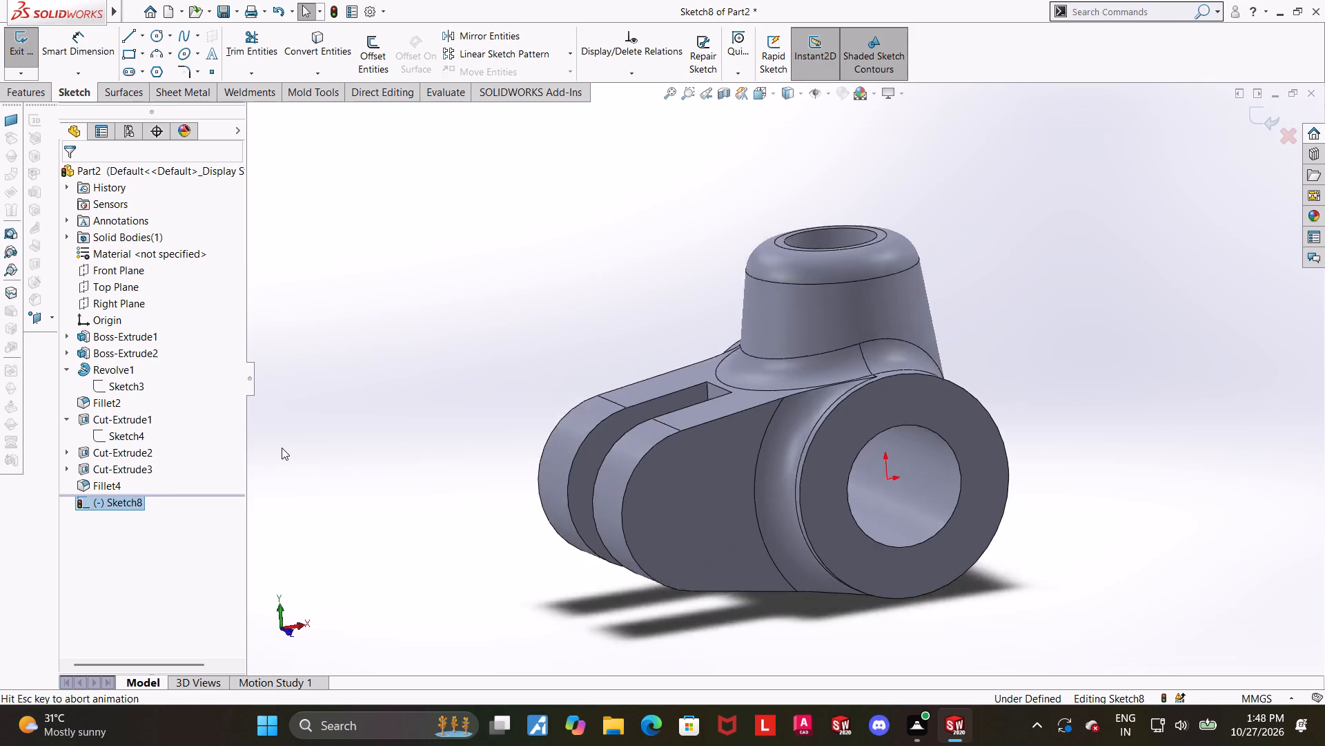
pyautogui.click(155, 39)
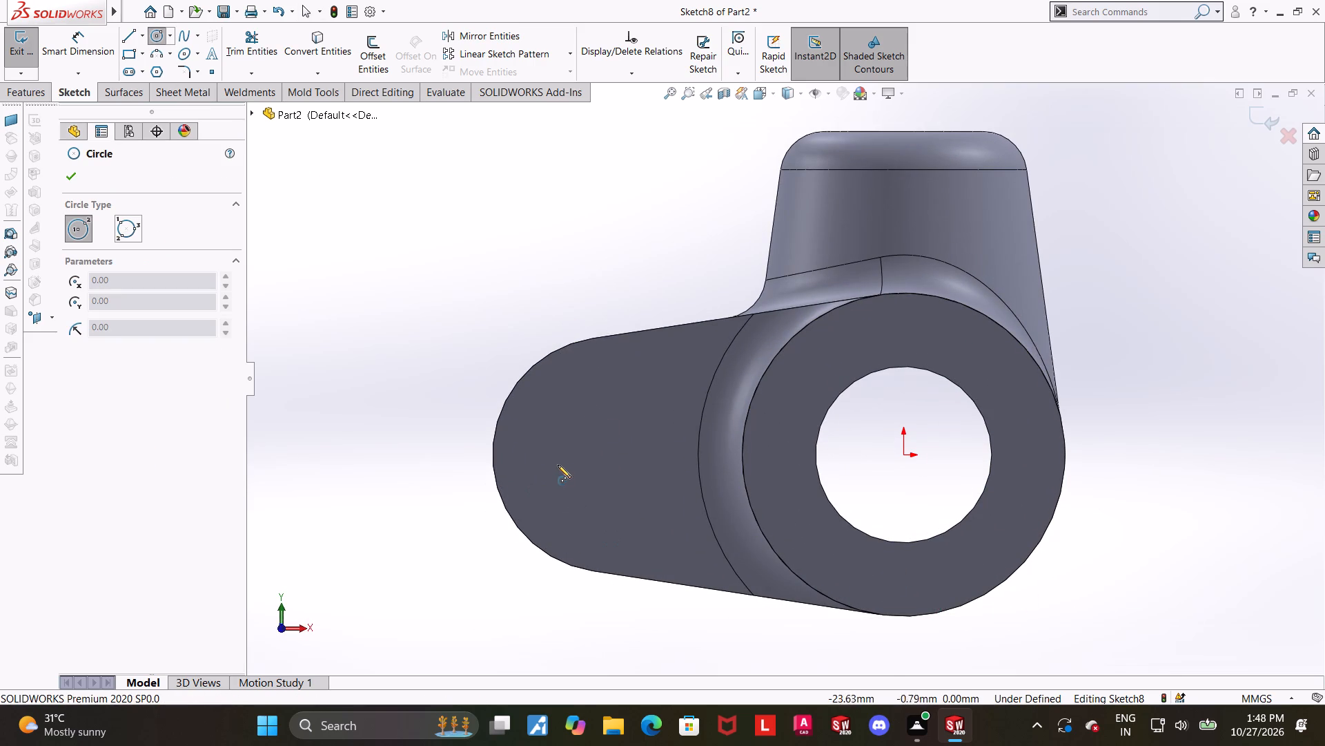
pyautogui.click(587, 453)
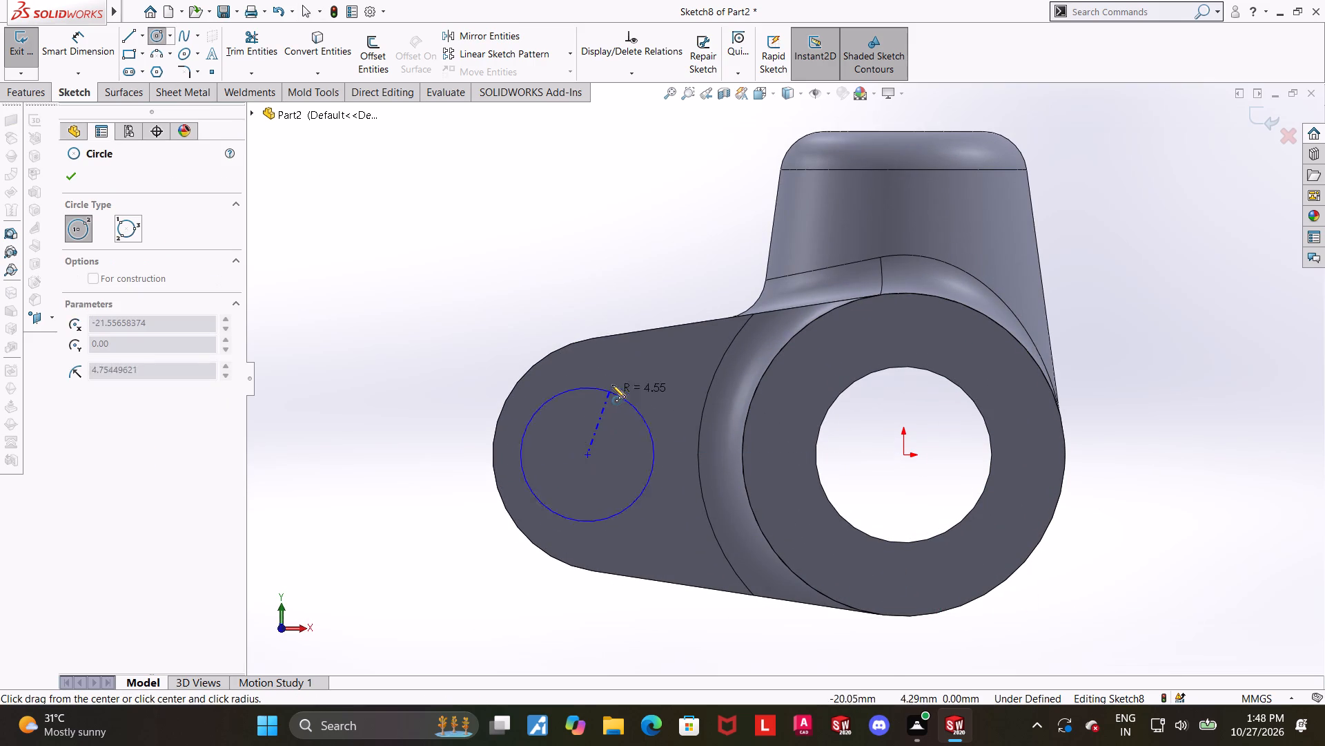
pyautogui.click(614, 381)
pyautogui.press('Escape')
# Dimension the new circle on the arm's side face to a diameter of 8 mm.
pyautogui.click(78, 48)
pyautogui.scroll(1, 655, 390)
pyautogui.scroll(-1, 772, 473)
pyautogui.click(589, 352)
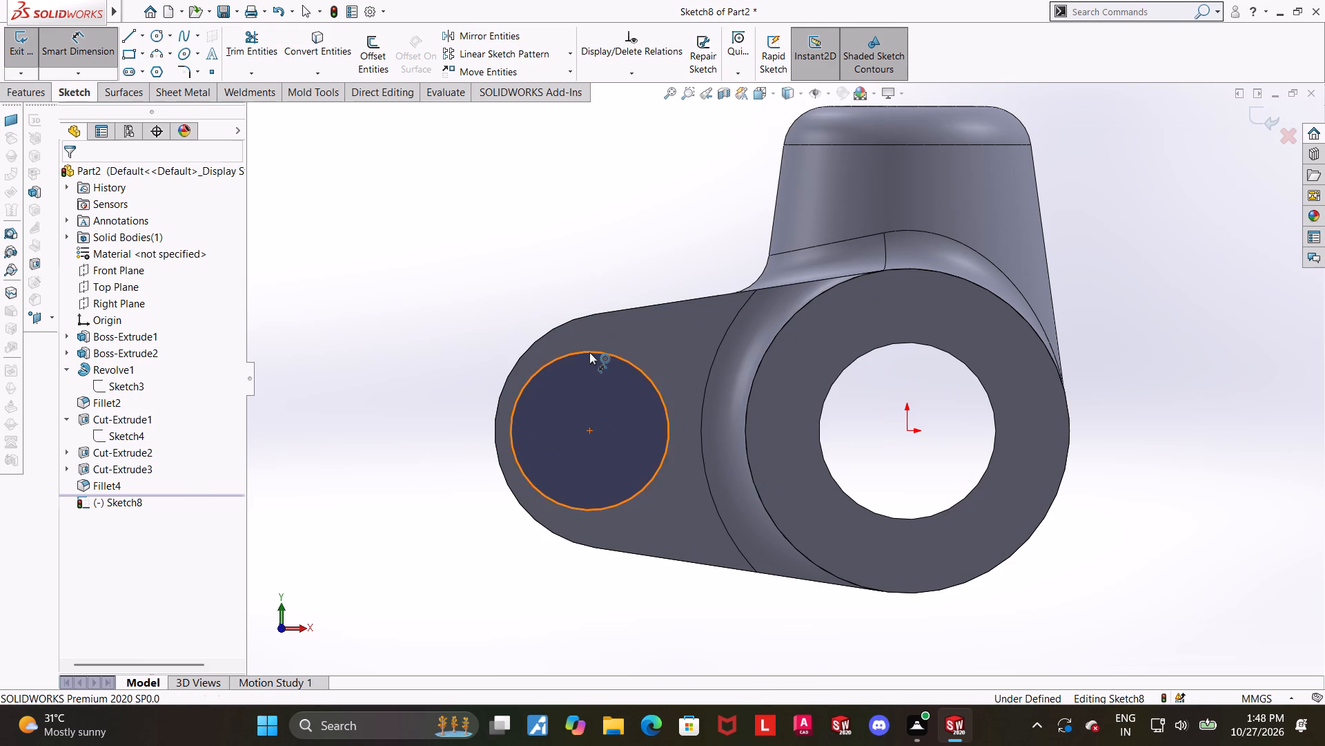
pyautogui.click(468, 251)
pyautogui.press('8')
pyautogui.press('Return')
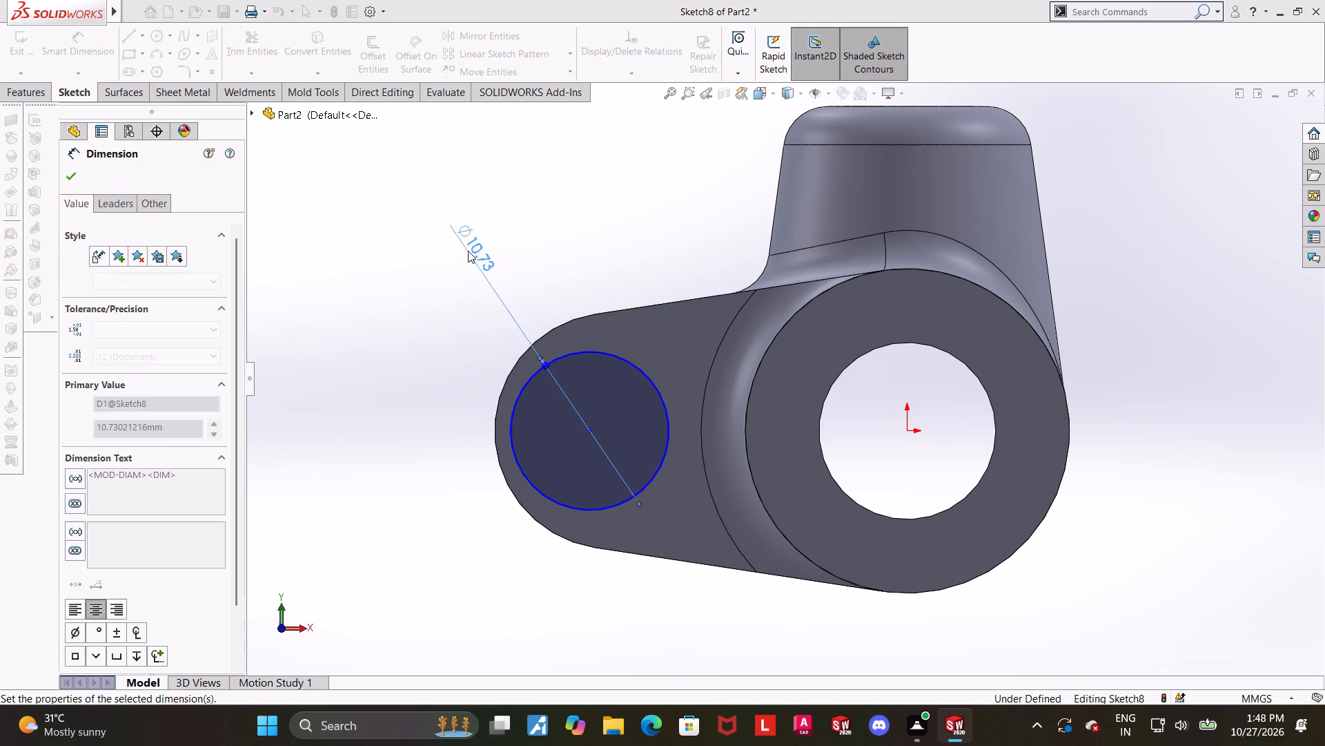
pyautogui.press('Escape')
# Make the 8 mm circle concentric with the arm's rounded end edge.
pyautogui.moveTo(504, 470); pyautogui.dragTo(506, 463)
pyautogui.click(493, 420)
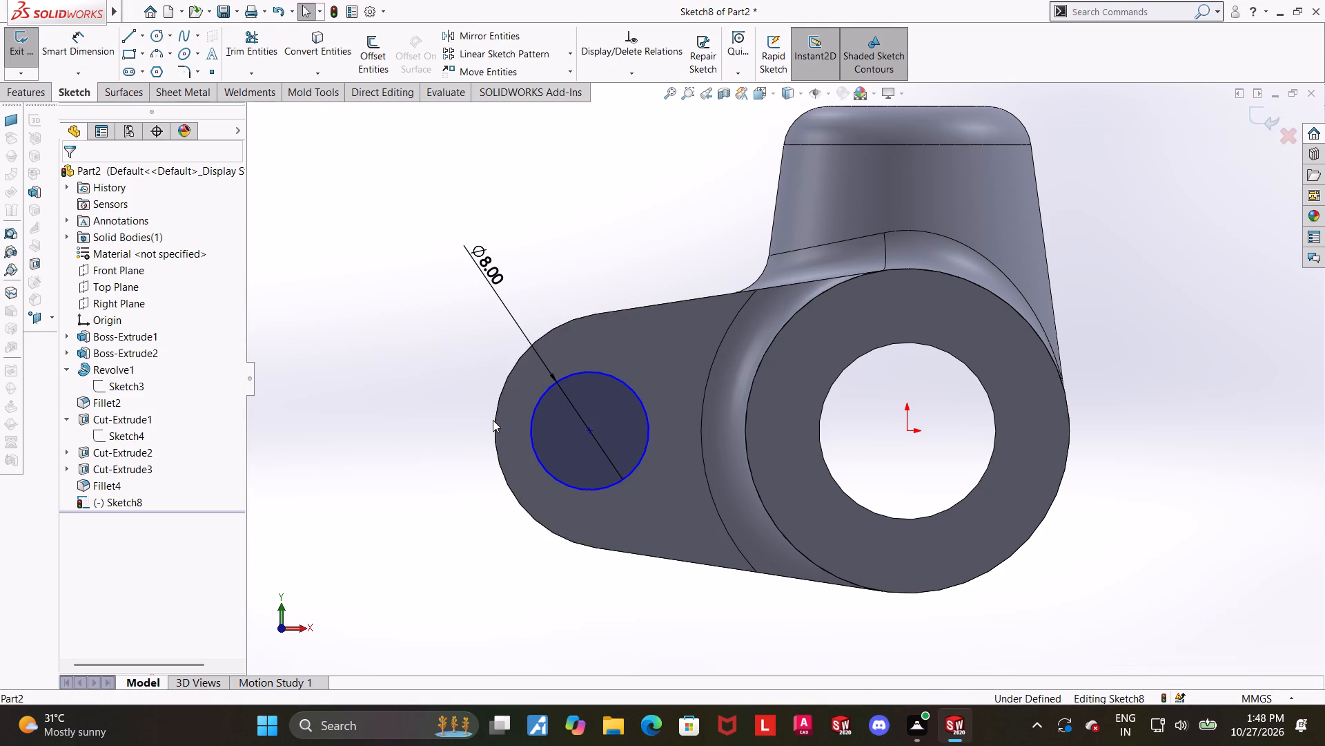
pyautogui.click(464, 425)
pyautogui.click(493, 429)
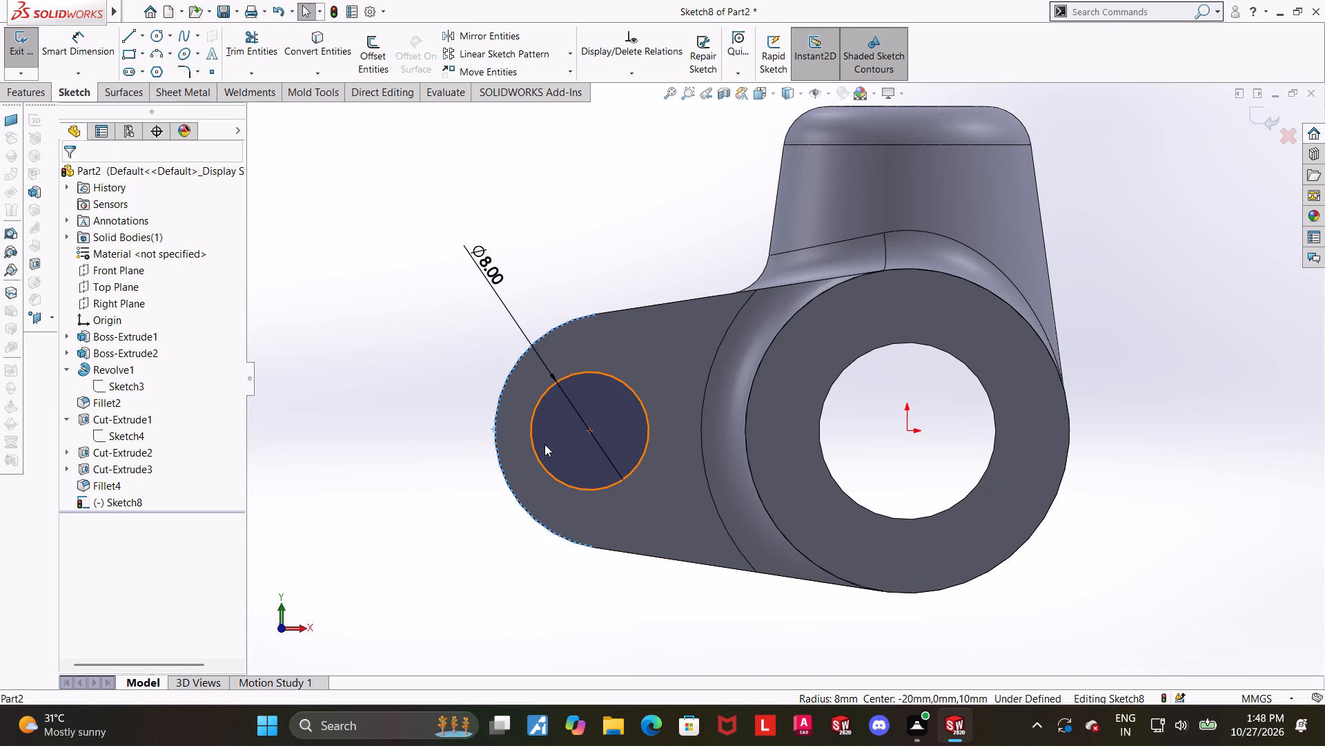
pyautogui.keyDown('ctrl'); pyautogui.click(537, 442); pyautogui.keyUp('ctrl')
pyautogui.click(71, 465)
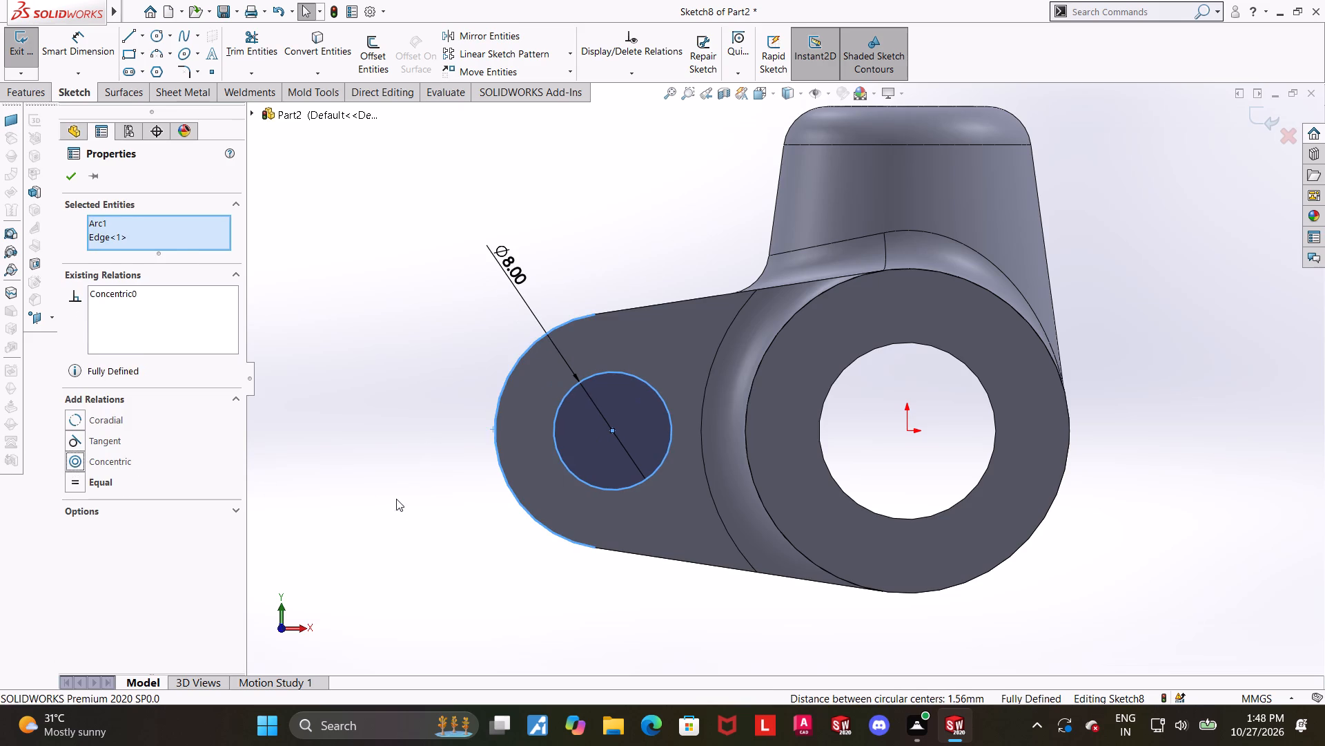
pyautogui.click(402, 500)
# Exit the sketch and extrude-cut the circle with a Through All end condition across both arms of the fork.
pyautogui.scroll(3, 538, 477)
pyautogui.scroll(-3, 873, 424)
pyautogui.moveTo(754, 461); pyautogui.dragTo(805, 486, button='middle')
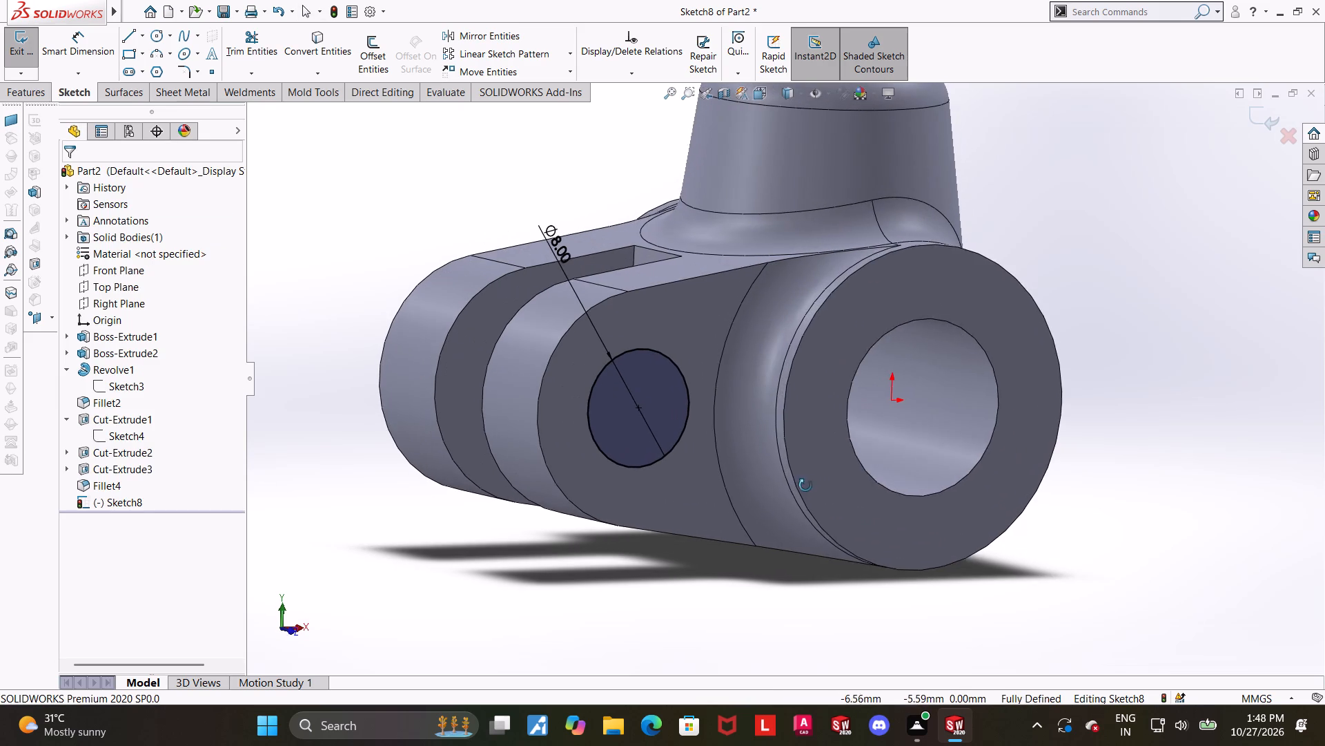
pyautogui.moveTo(805, 486); pyautogui.dragTo(806, 486, button='middle')
pyautogui.click(1268, 130)
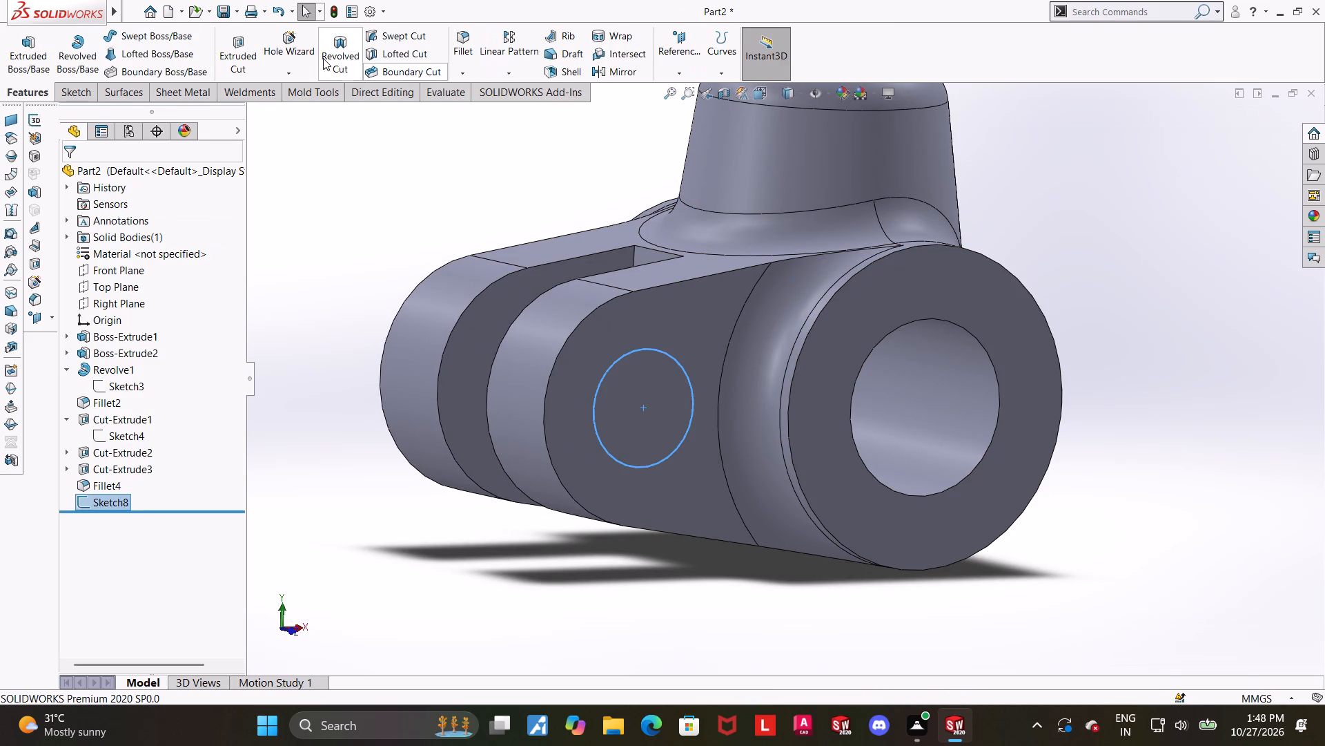
pyautogui.click(229, 47)
pyautogui.click(141, 268)
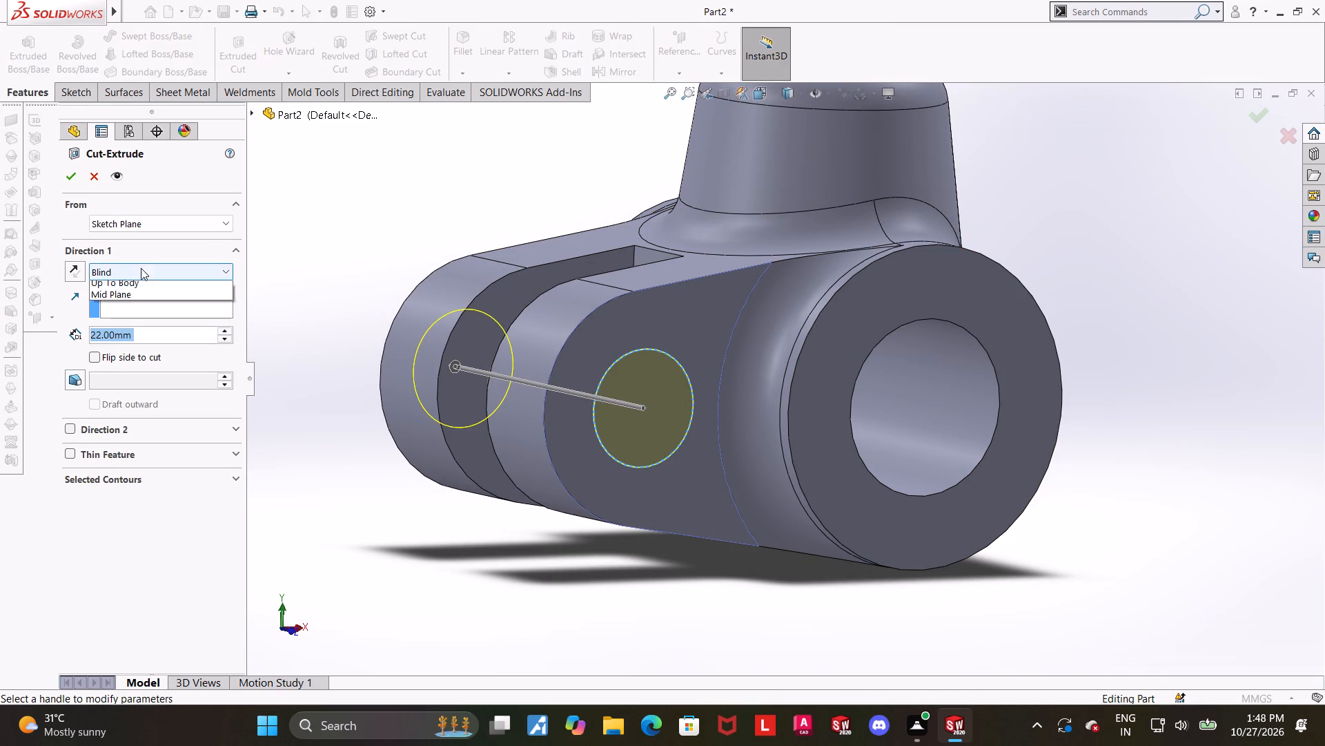
pyautogui.click(123, 290)
pyautogui.click(123, 266)
pyautogui.click(124, 302)
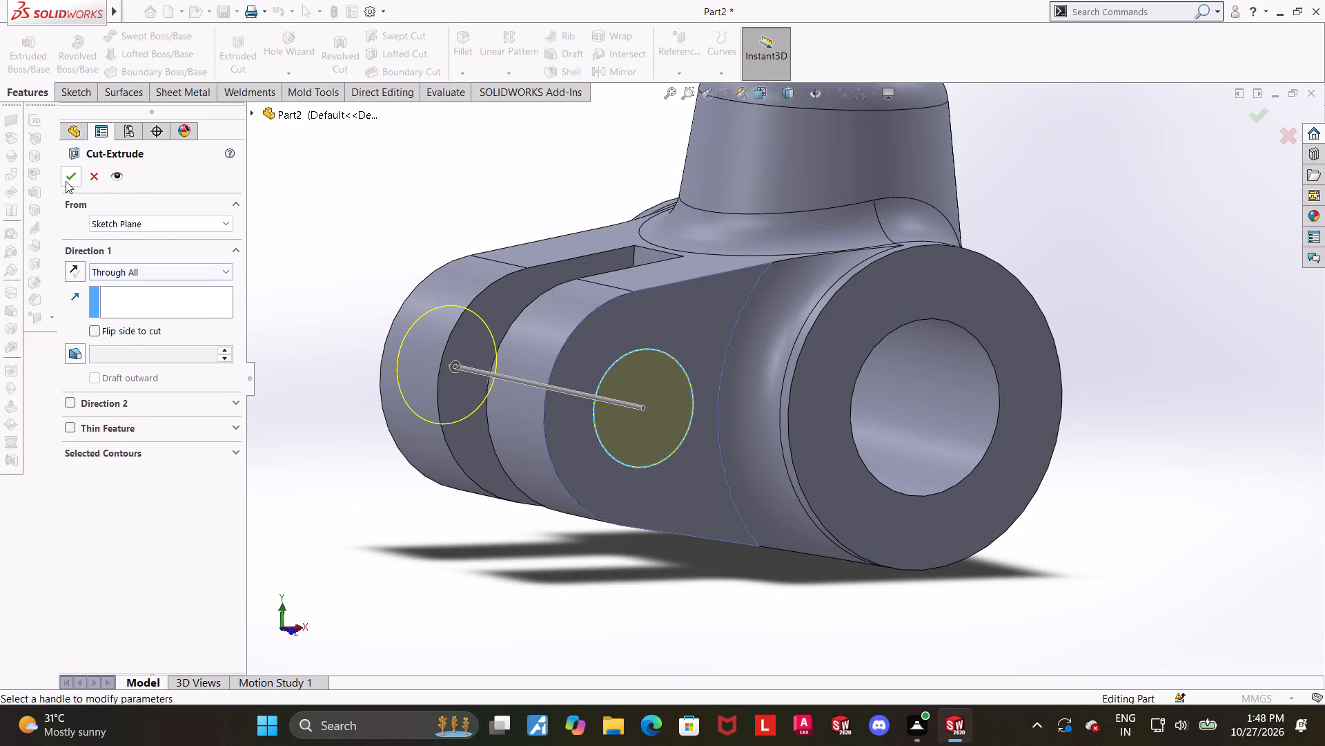
pyautogui.click(66, 181)
pyautogui.click(300, 398)
pyautogui.scroll(3, 600, 374)
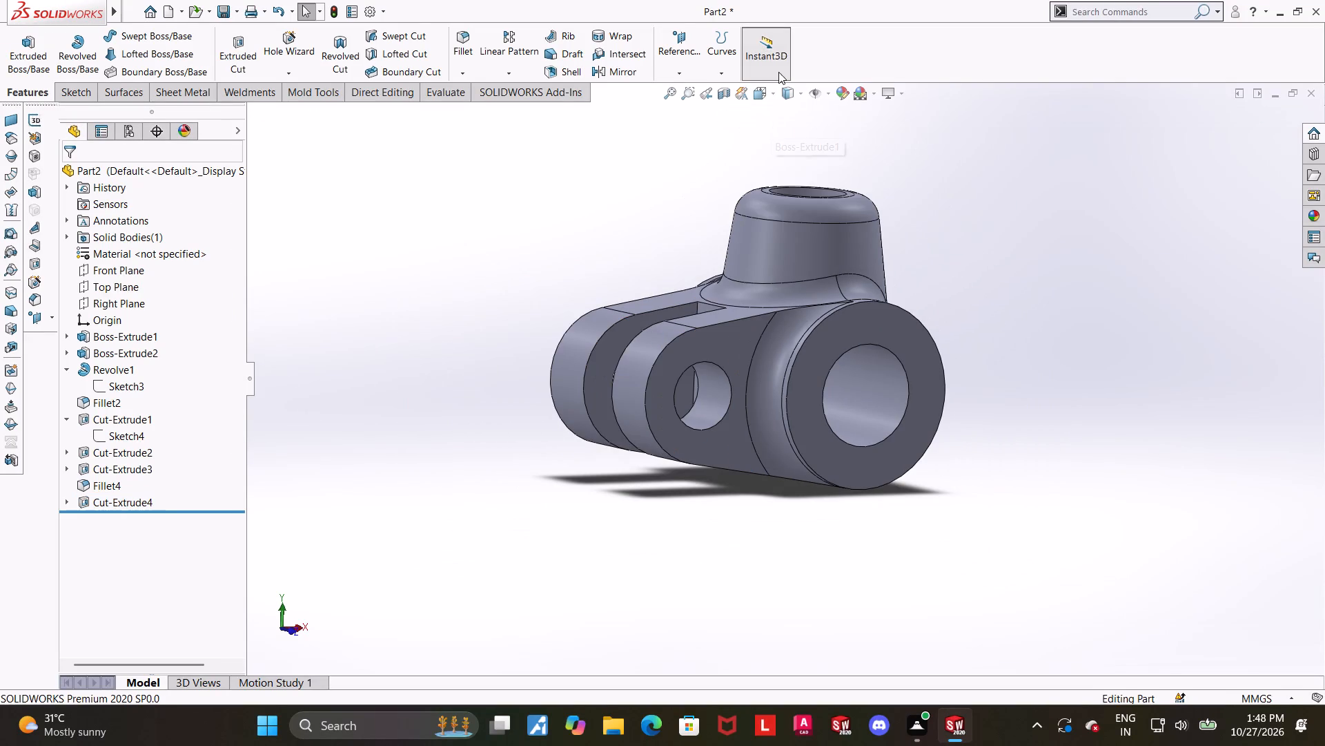
# Examine the whole part with its new fork hole in an isometric view.
pyautogui.click(760, 90)
pyautogui.click(597, 334)
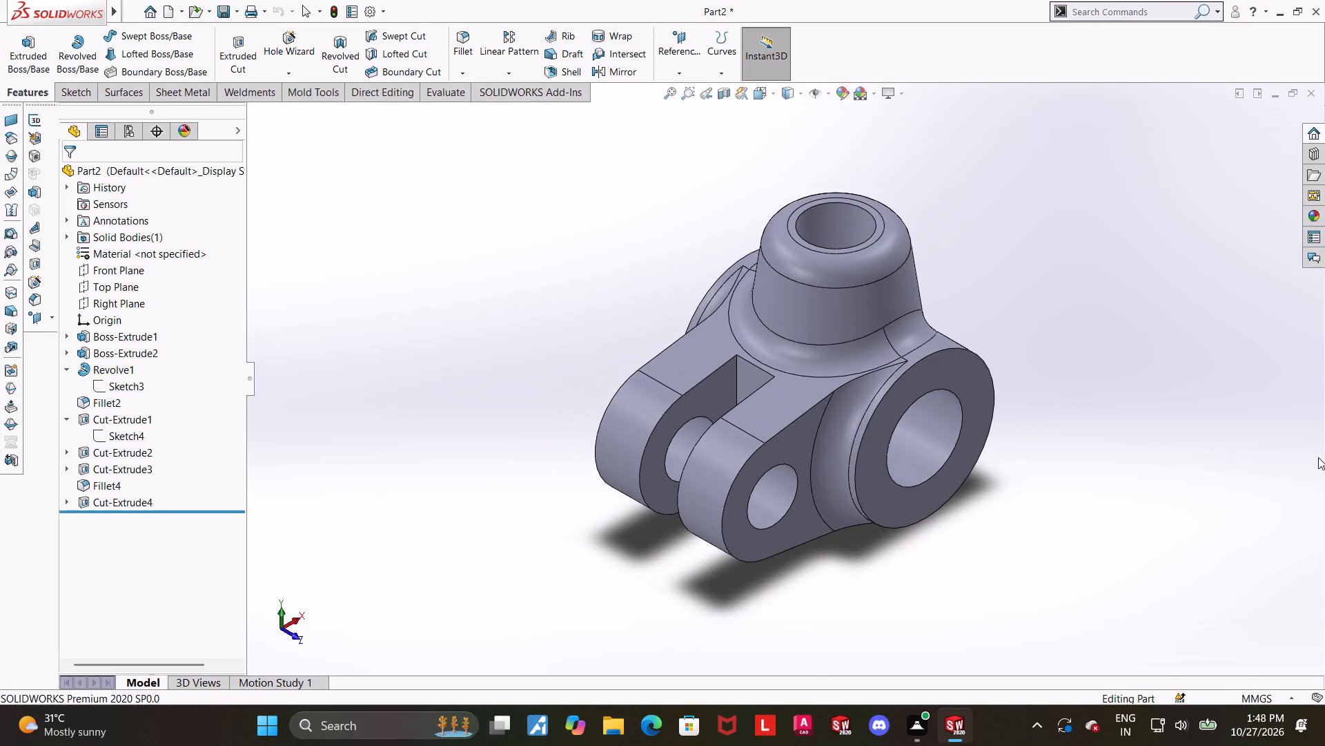
pyautogui.scroll(-1, 920, 324)
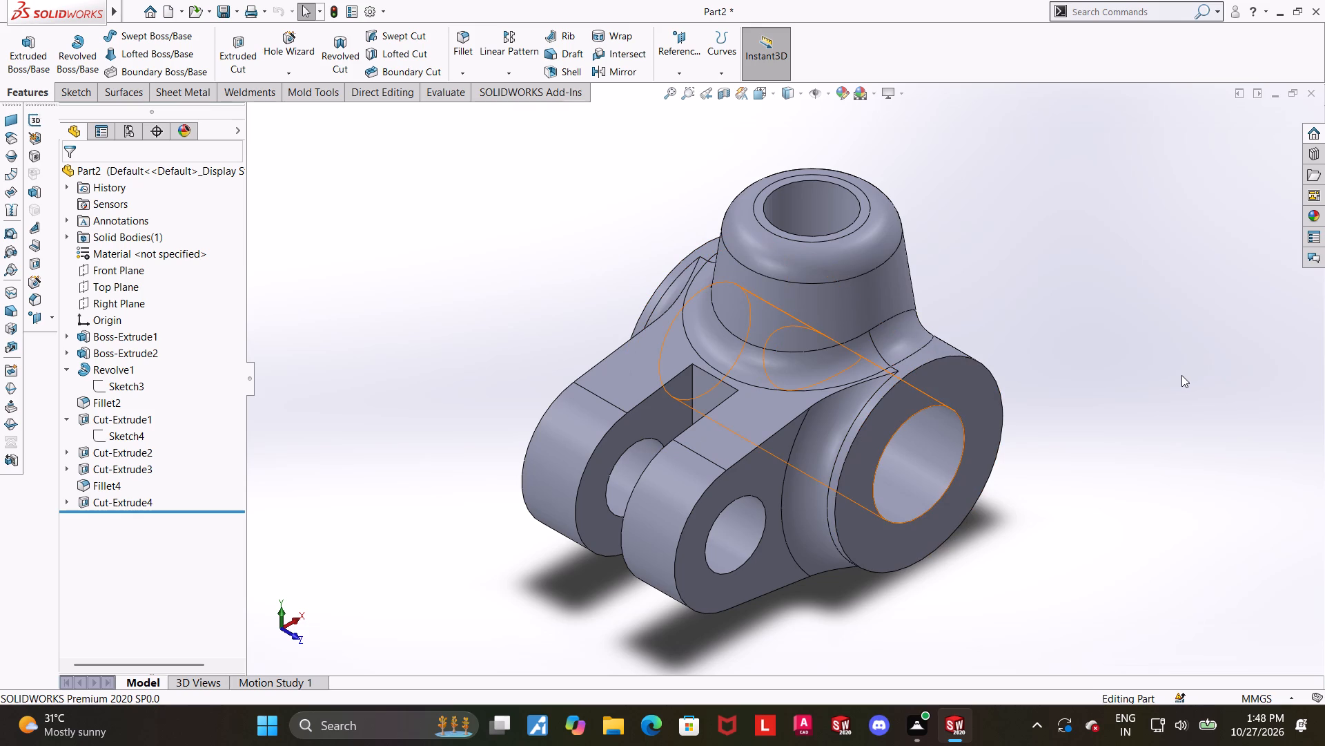
pyautogui.scroll(1, 1066, 394)
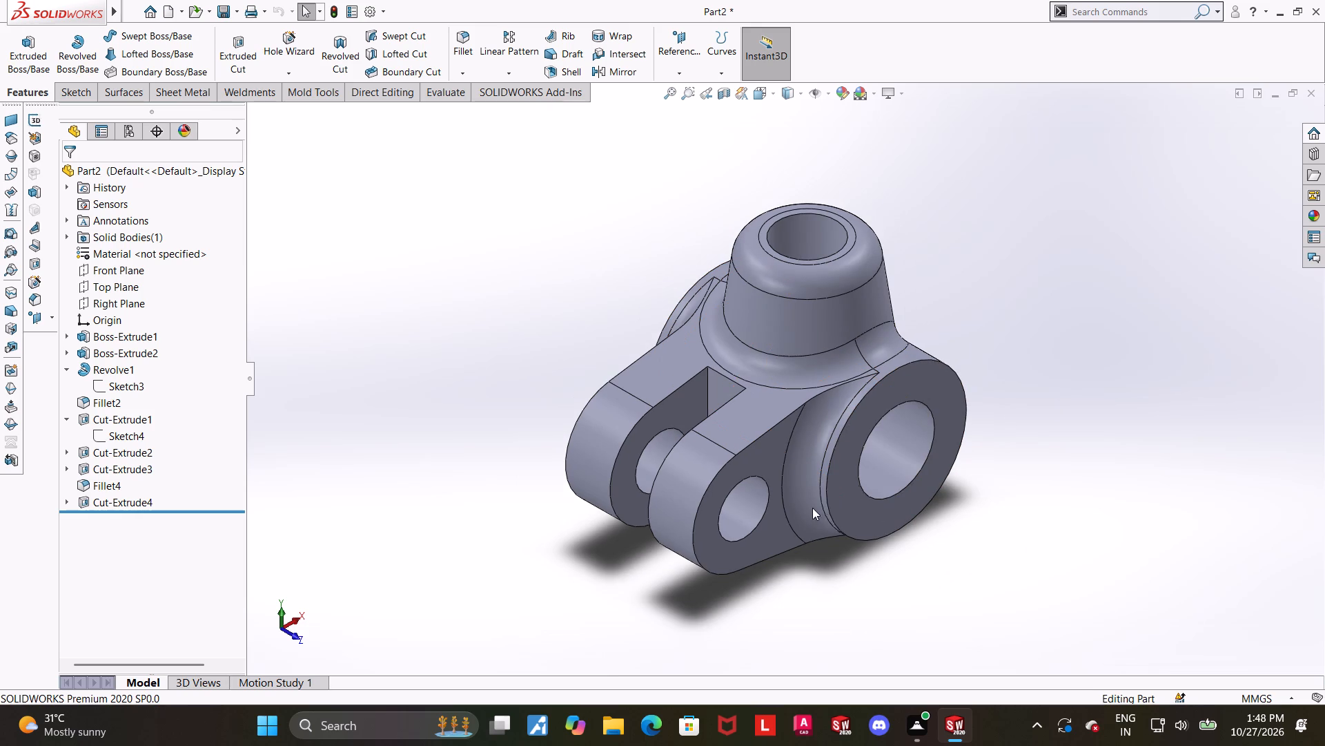
pyautogui.scroll(-1, 809, 513)
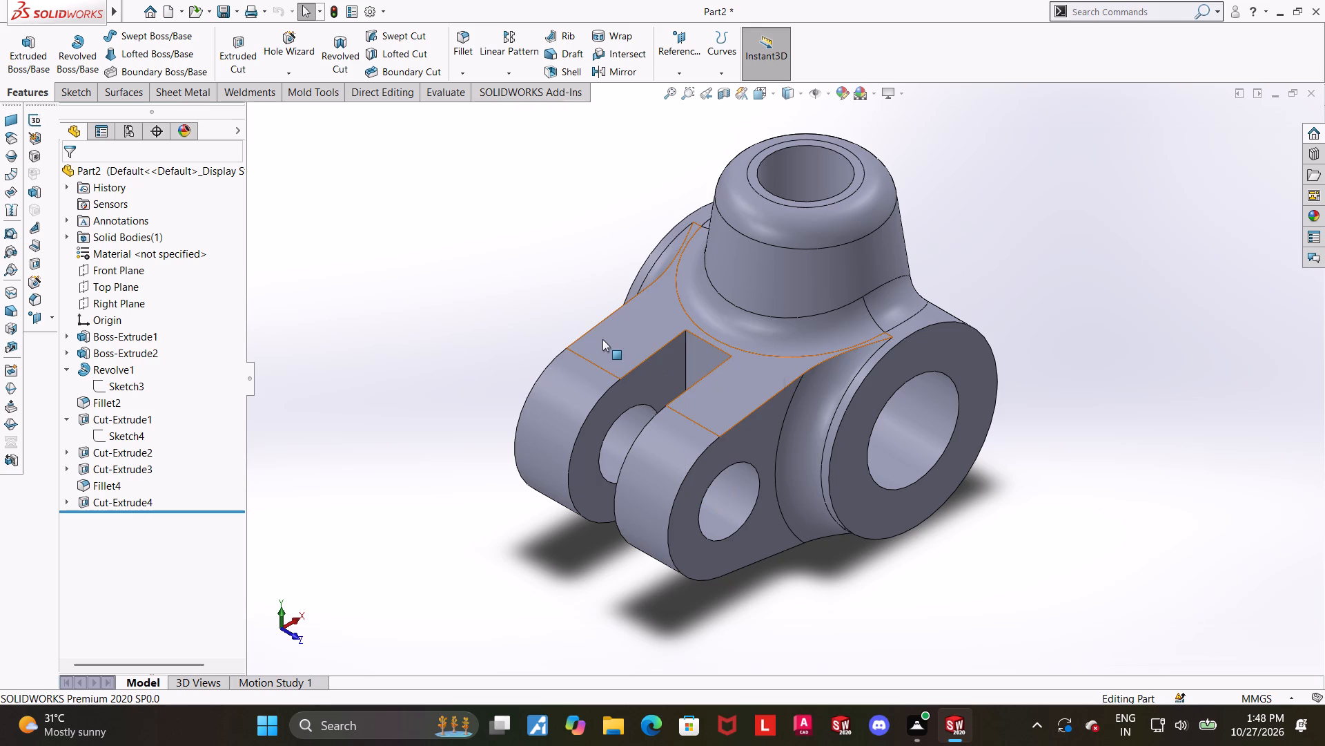
pyautogui.scroll(1, 527, 381)
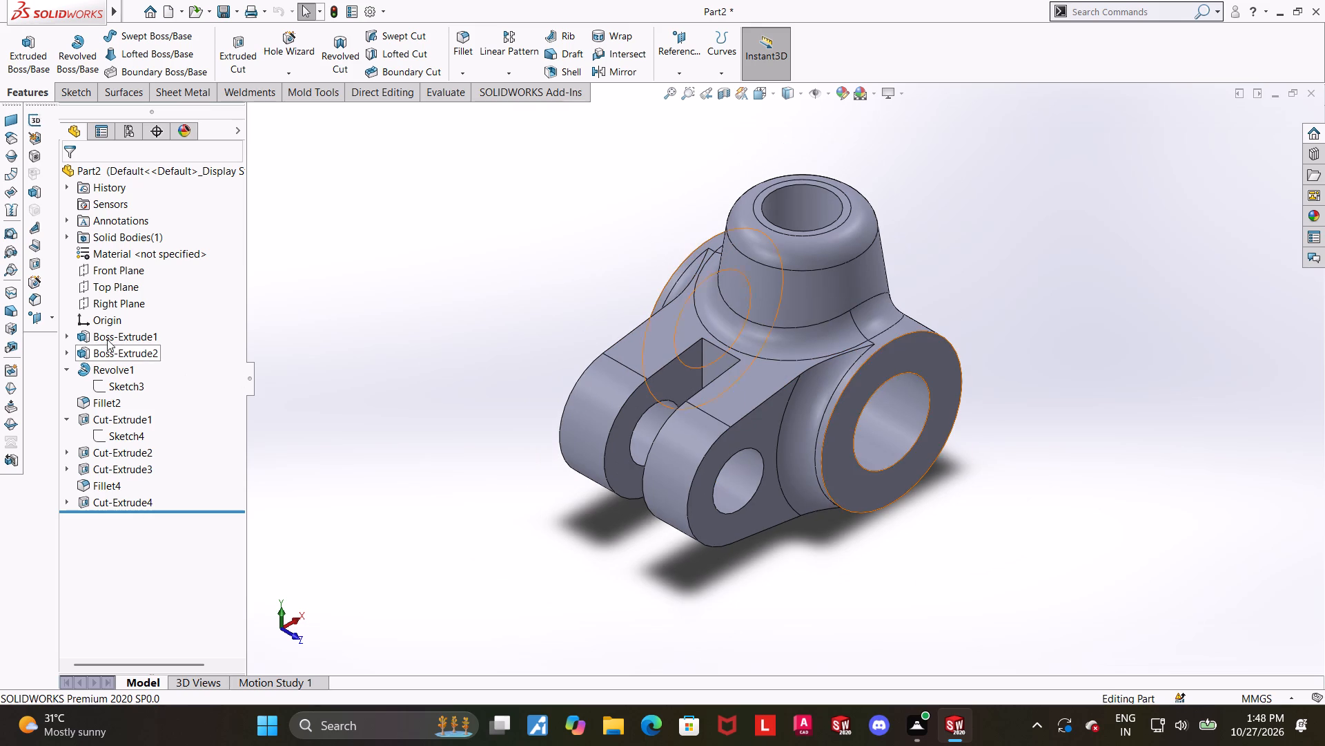
# Display the tapered arm's profile sketch dimensions and examine them against the model from several angles.
pyautogui.click(71, 335)
pyautogui.click(92, 352)
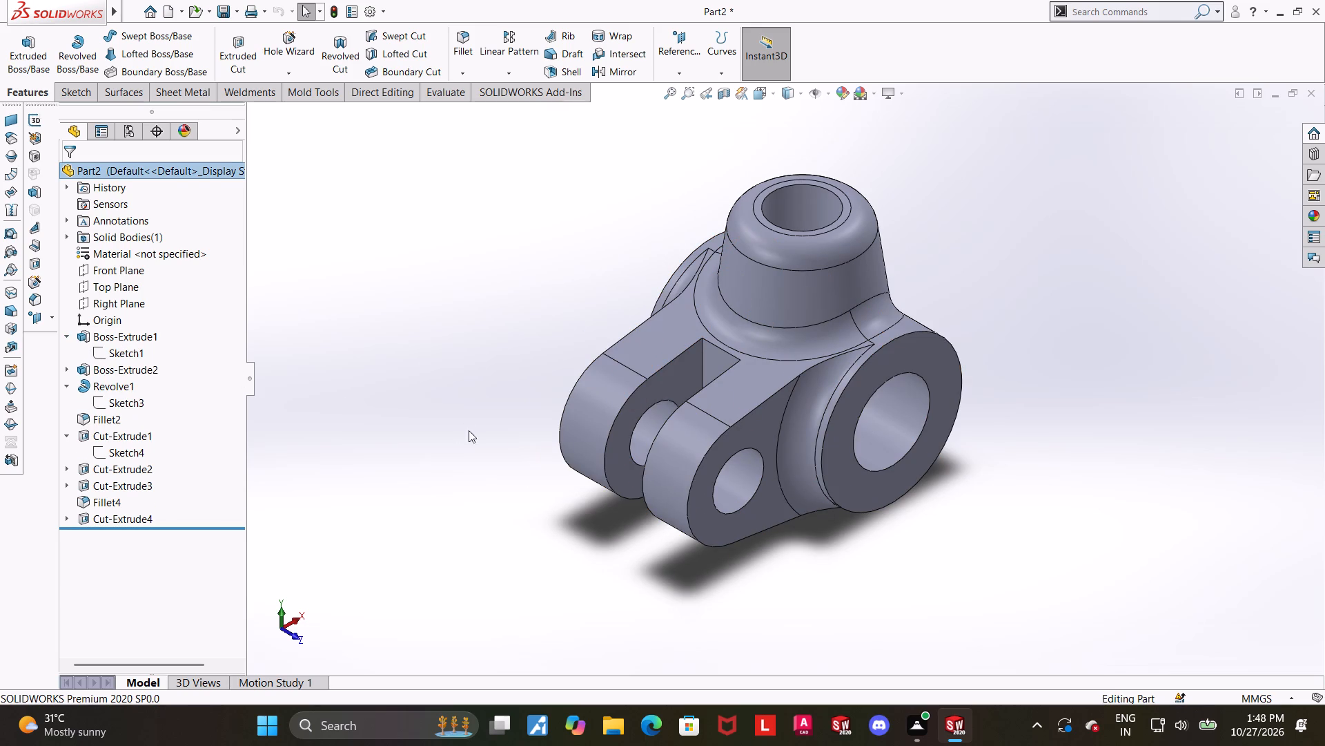
pyautogui.click(117, 357)
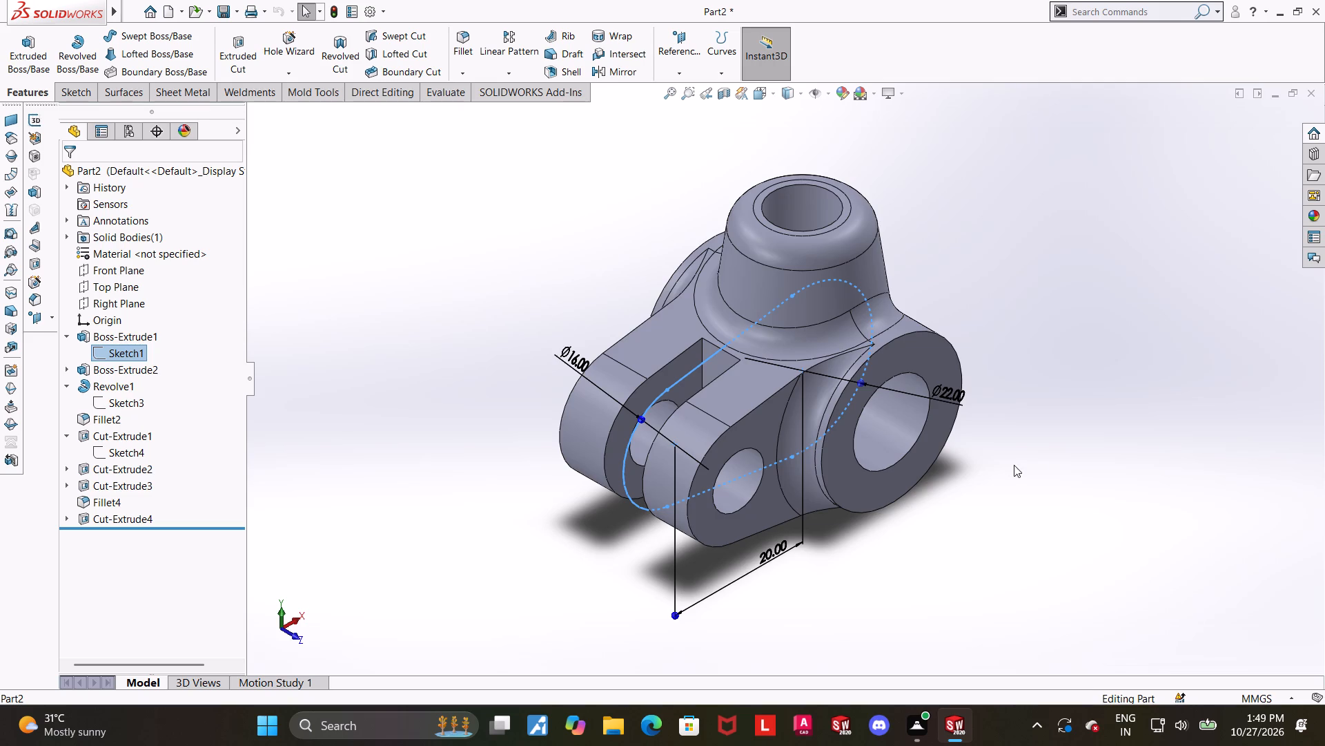
pyautogui.moveTo(981, 431); pyautogui.dragTo(901, 352, button='middle')
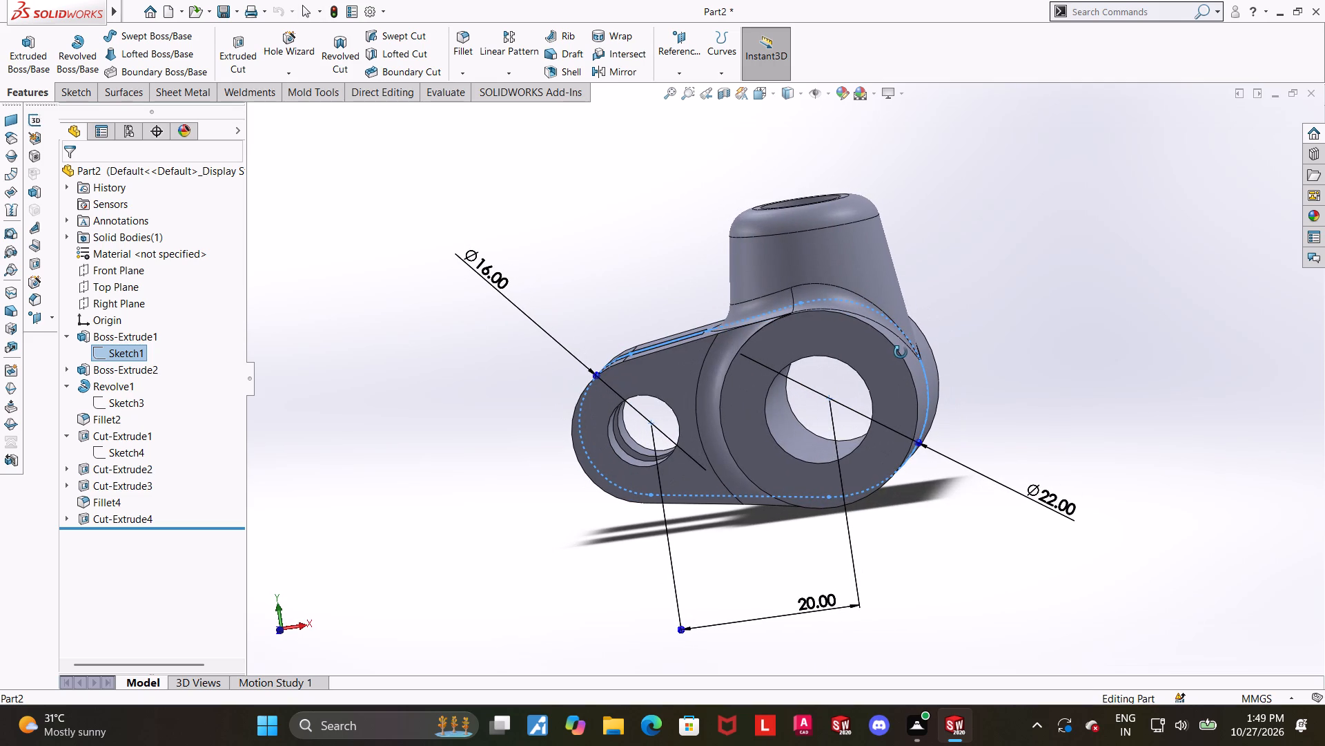
pyautogui.moveTo(901, 352); pyautogui.dragTo(1016, 390, button='middle')
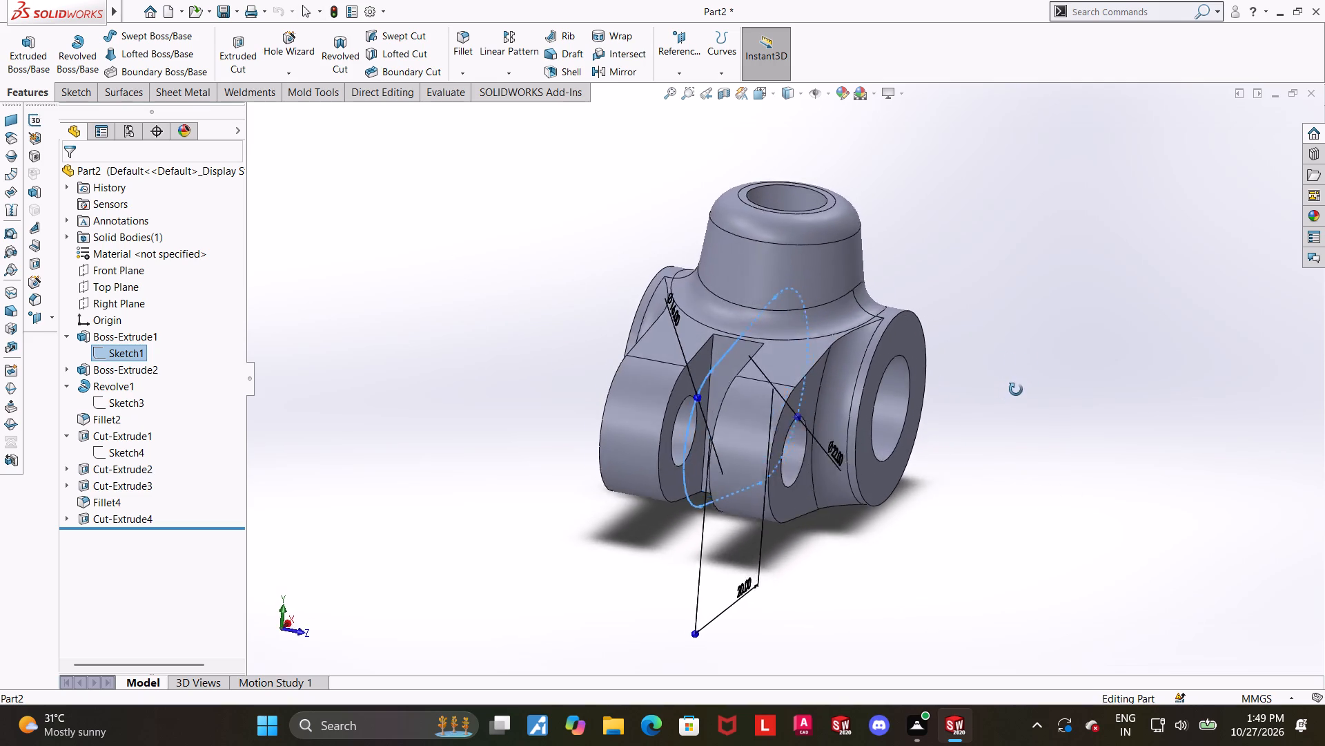
pyautogui.moveTo(1016, 390); pyautogui.dragTo(963, 387, button='middle')
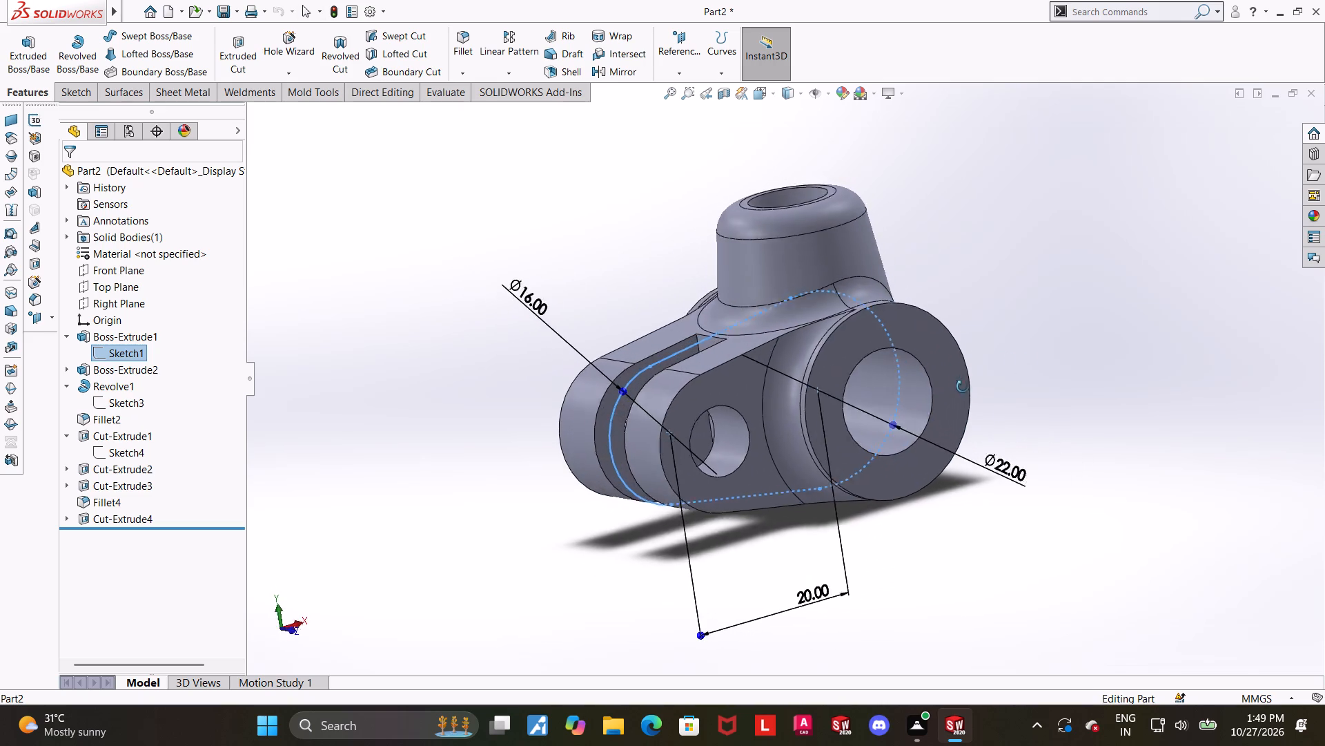
pyautogui.moveTo(963, 387); pyautogui.dragTo(1005, 400, button='middle')
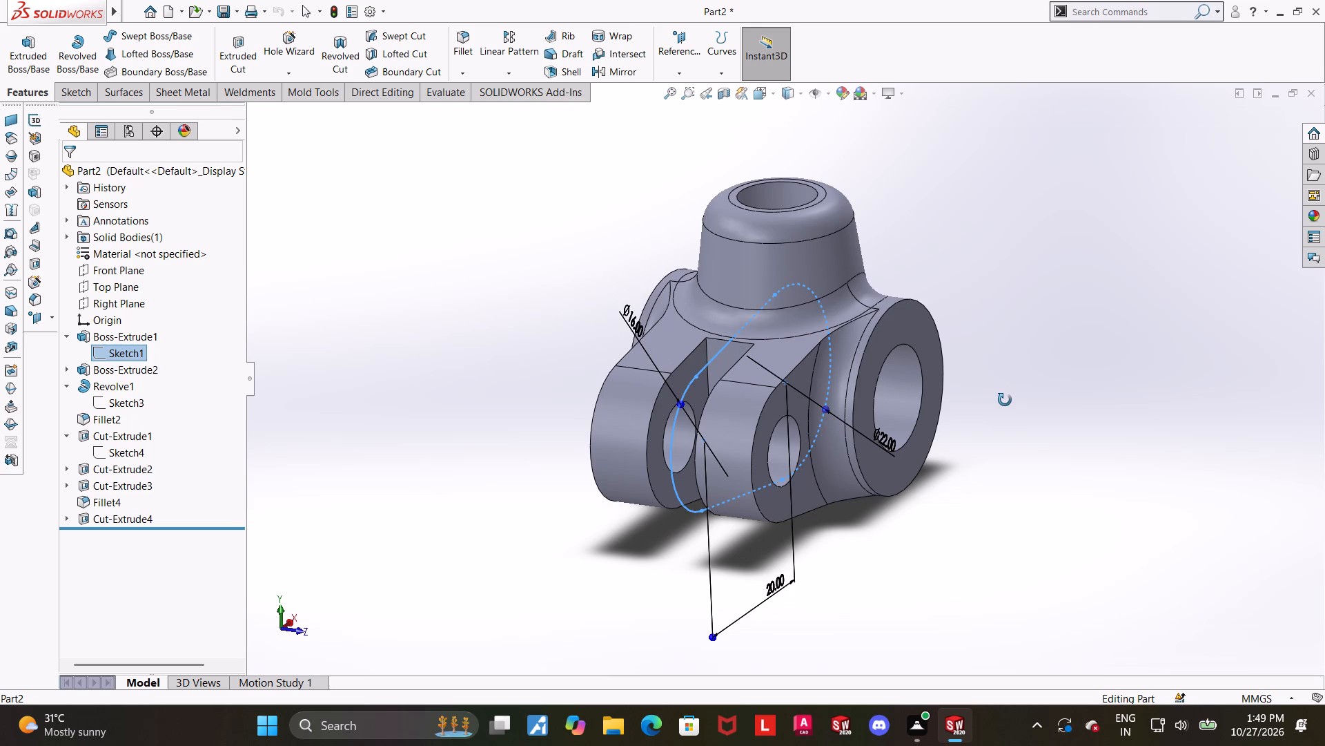
pyautogui.moveTo(1005, 400); pyautogui.dragTo(1003, 400, button='middle')
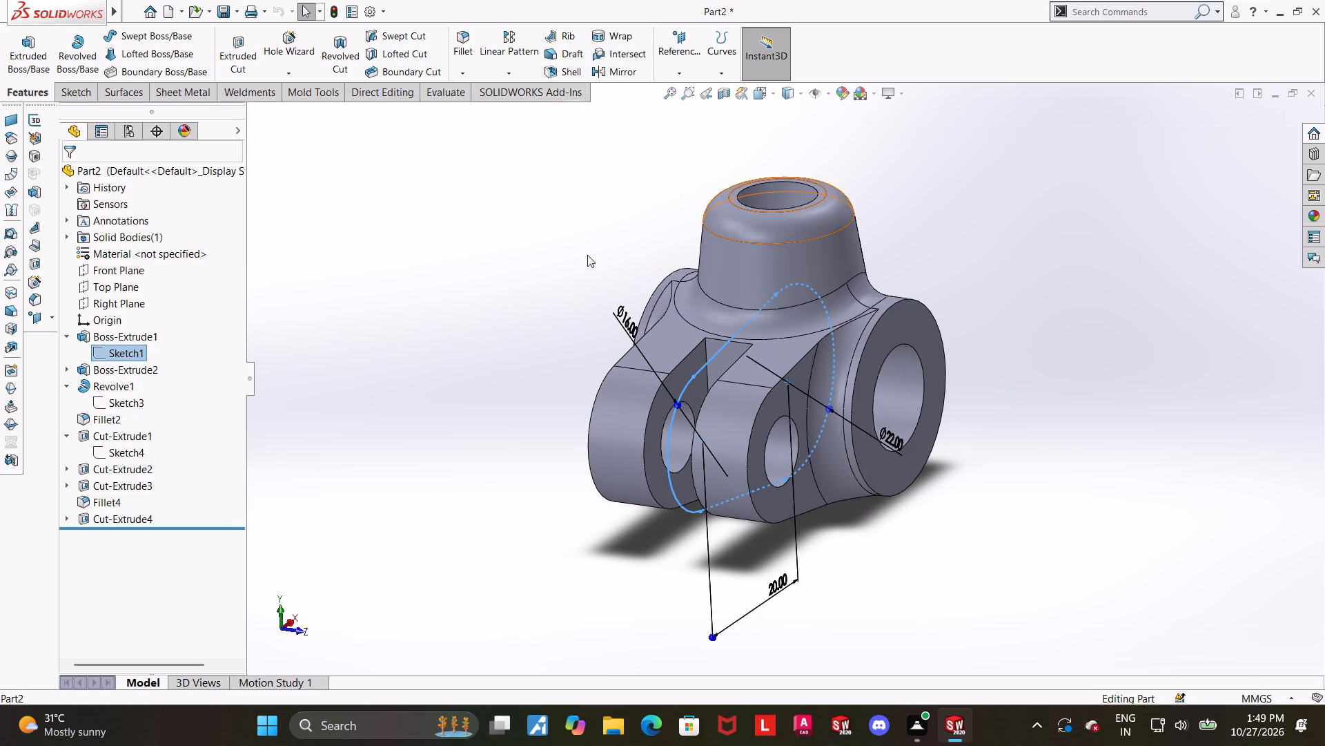
pyautogui.moveTo(569, 251); pyautogui.dragTo(578, 247)
# Display the slot cut's sketch and view its dimensions normal to the sketch plane.
pyautogui.click(69, 488)
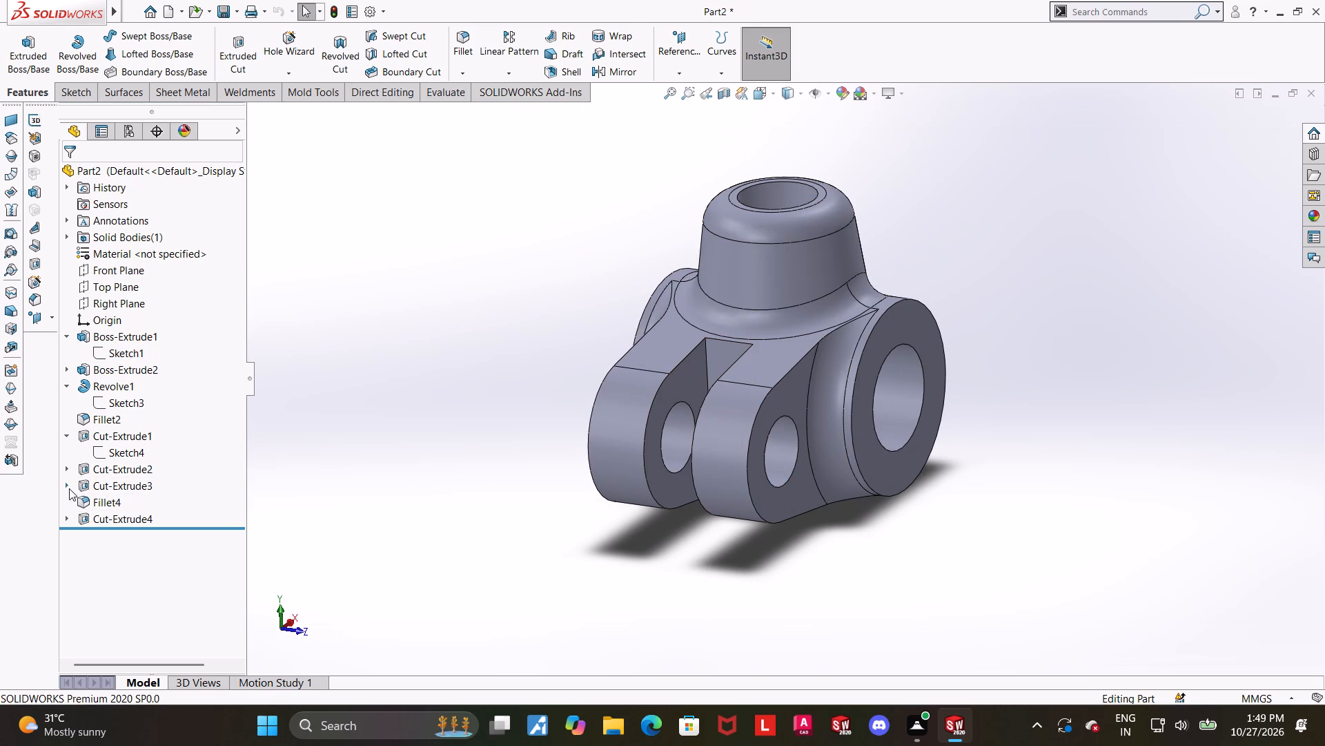
pyautogui.click(101, 501)
pyautogui.click(150, 481)
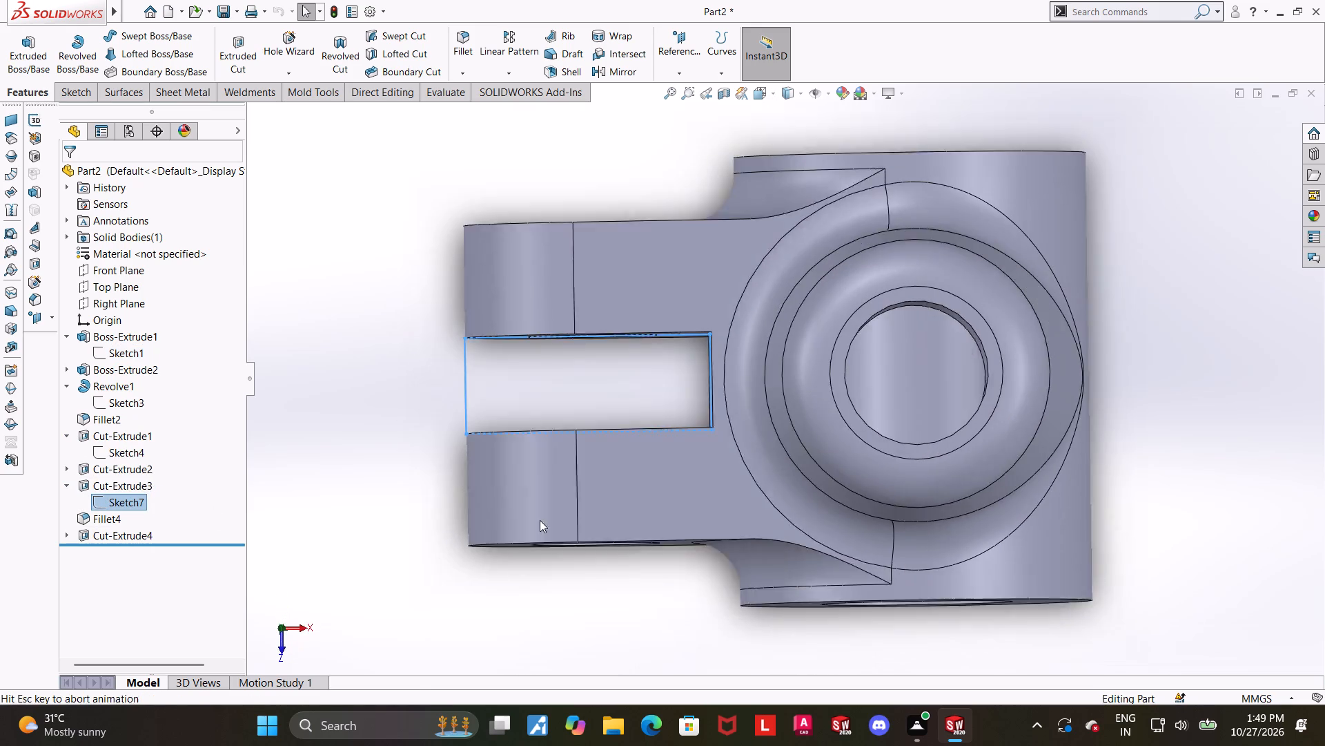
pyautogui.scroll(1, 963, 462)
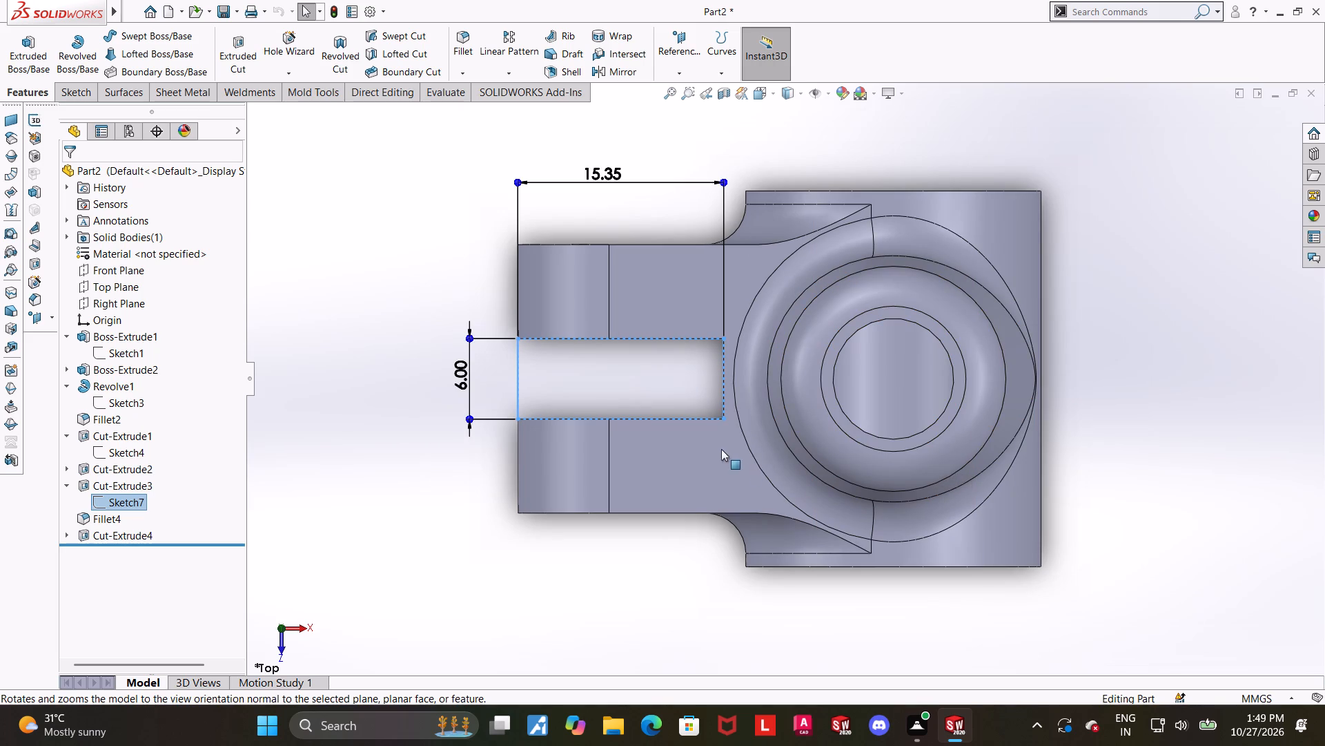
# Set the fork slot's length to 16.35 mm, then open the slot sketch and exit it to rebuild the cut.
pyautogui.doubleClick(588, 176)
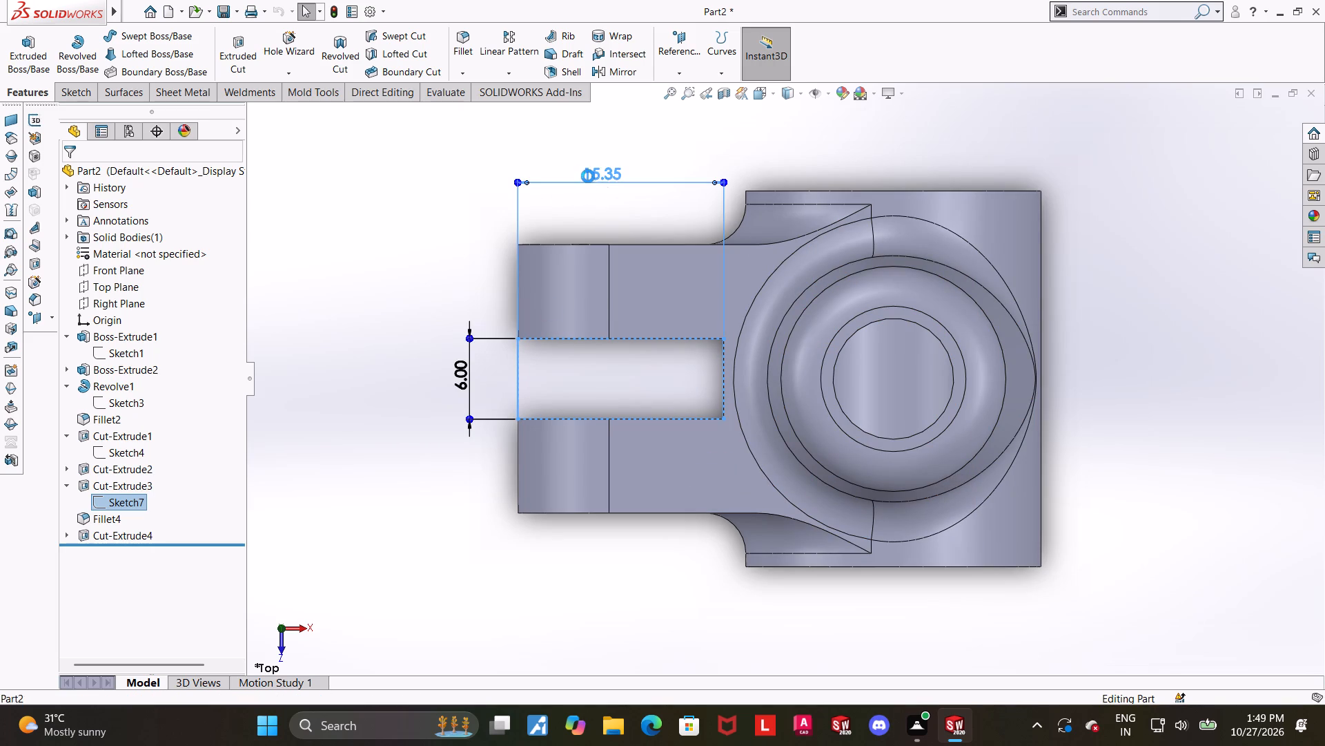
pyautogui.write('16.')
pyautogui.write('35')
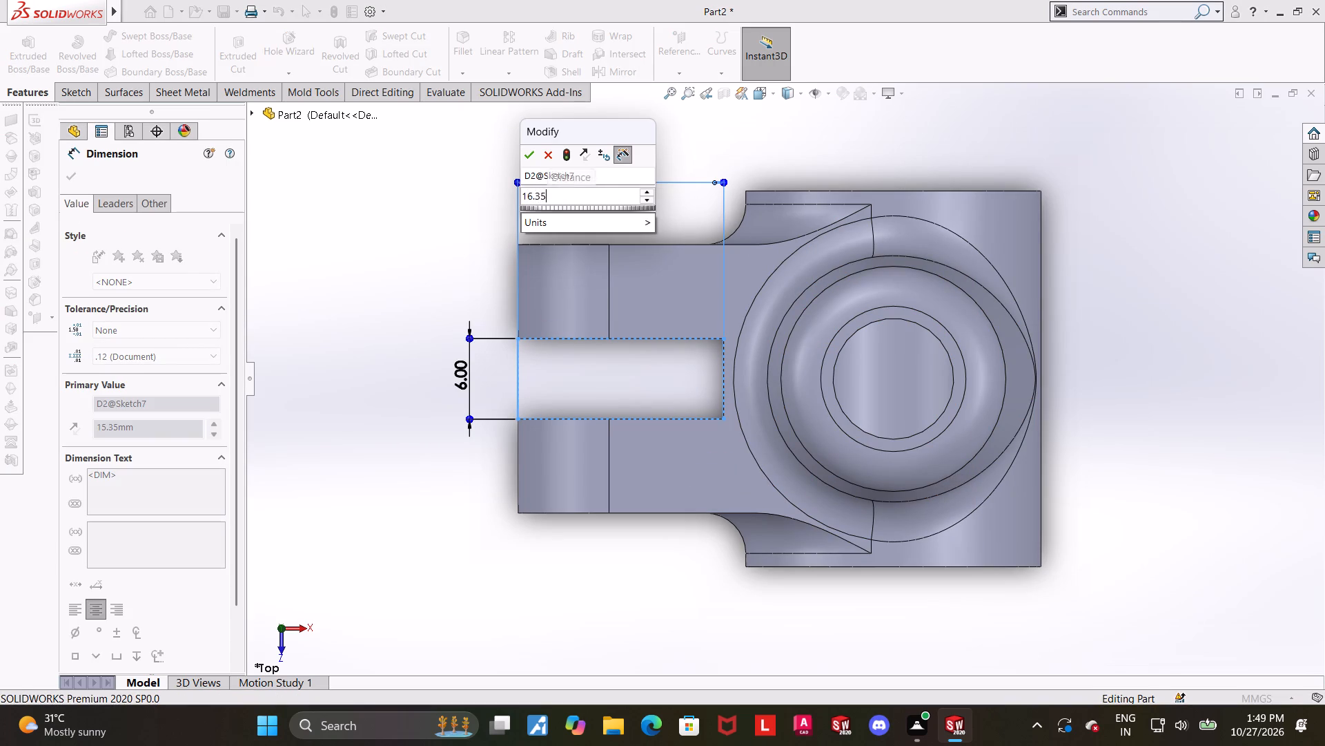
pyautogui.press('Return')
pyautogui.click(1137, 319)
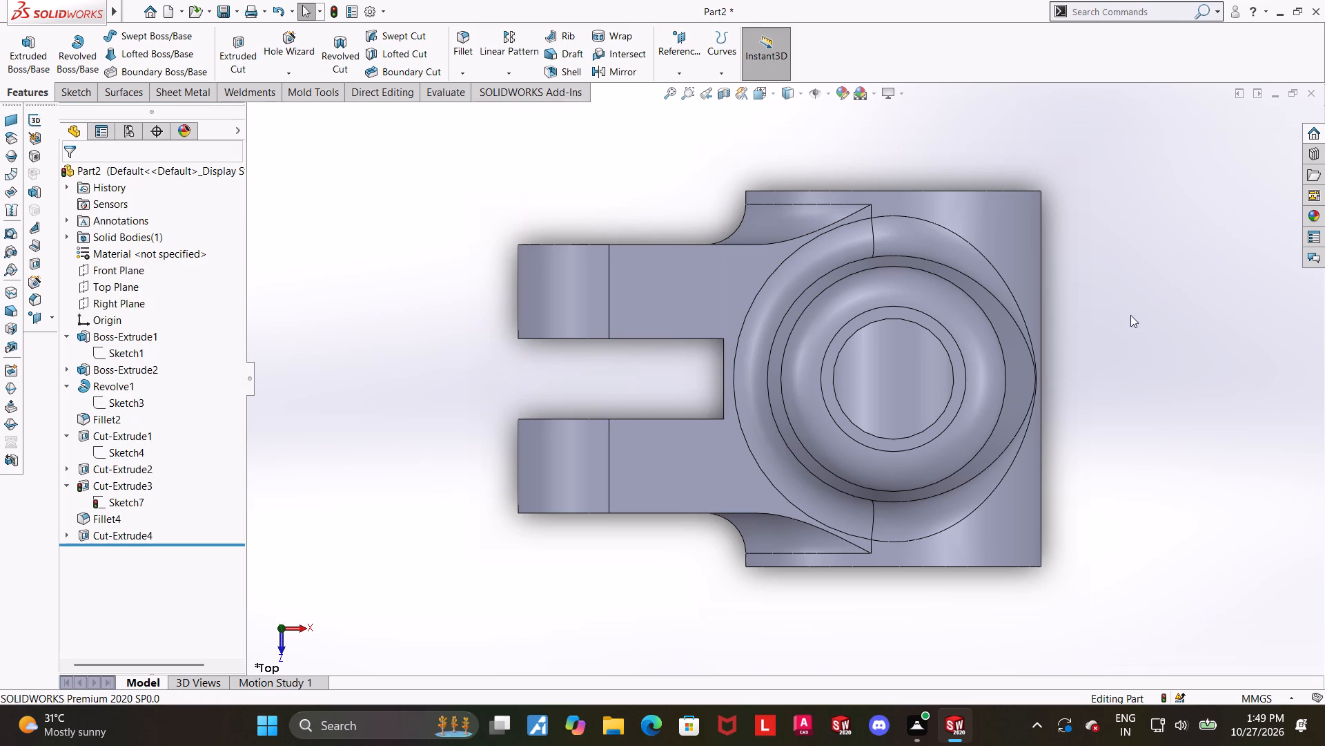
pyautogui.press('Escape')
pyautogui.click(119, 498)
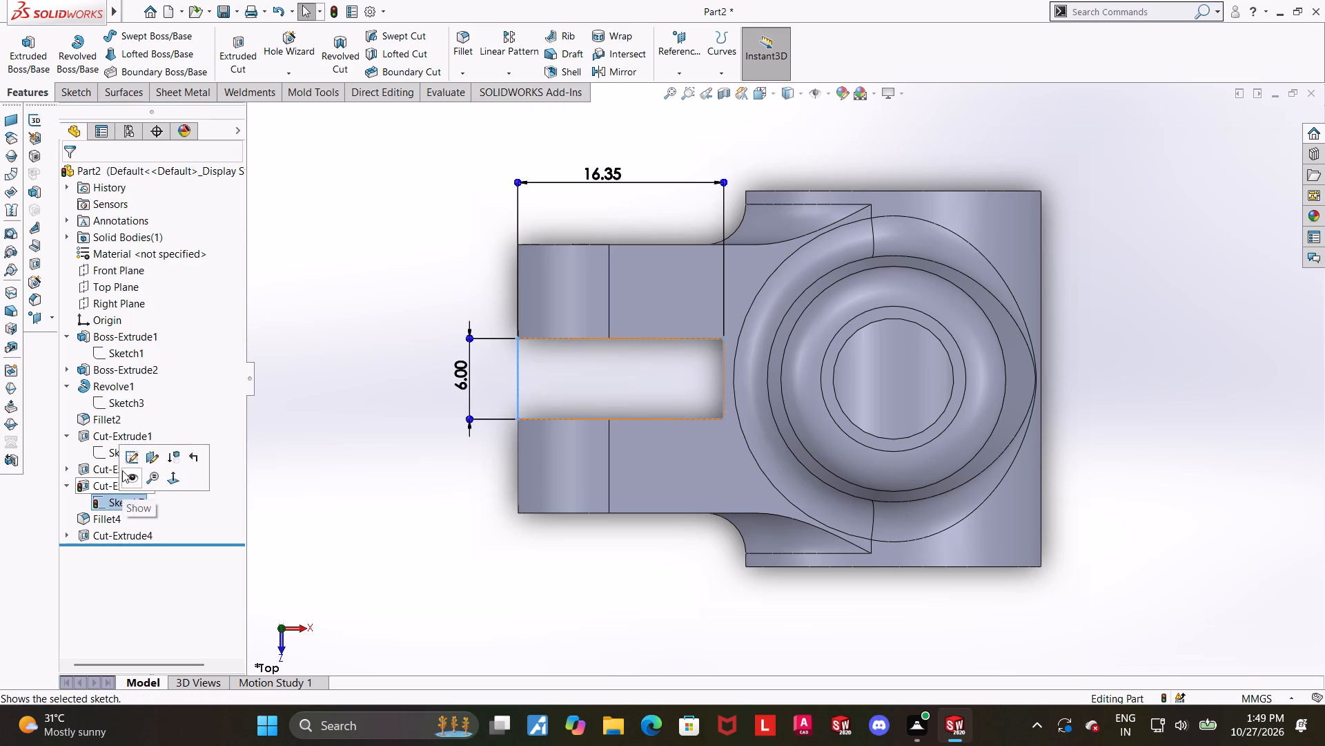
pyautogui.click(127, 462)
pyautogui.click(322, 341)
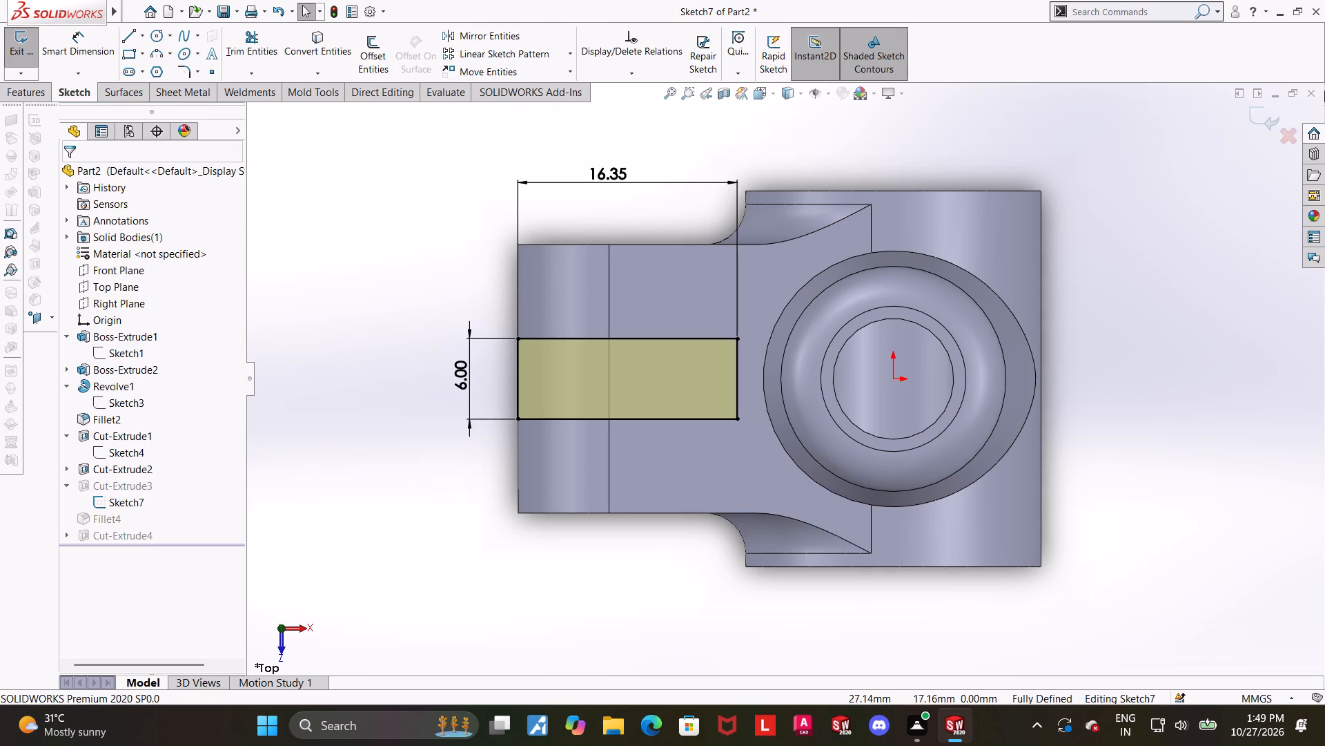
pyautogui.click(1258, 105)
# Examine the whole part with its lengthened fork slot in an isometric view and collapse the slot cut's feature entry.
pyautogui.scroll(3, 1115, 389)
pyautogui.moveTo(1104, 450); pyautogui.dragTo(1106, 227, button='middle')
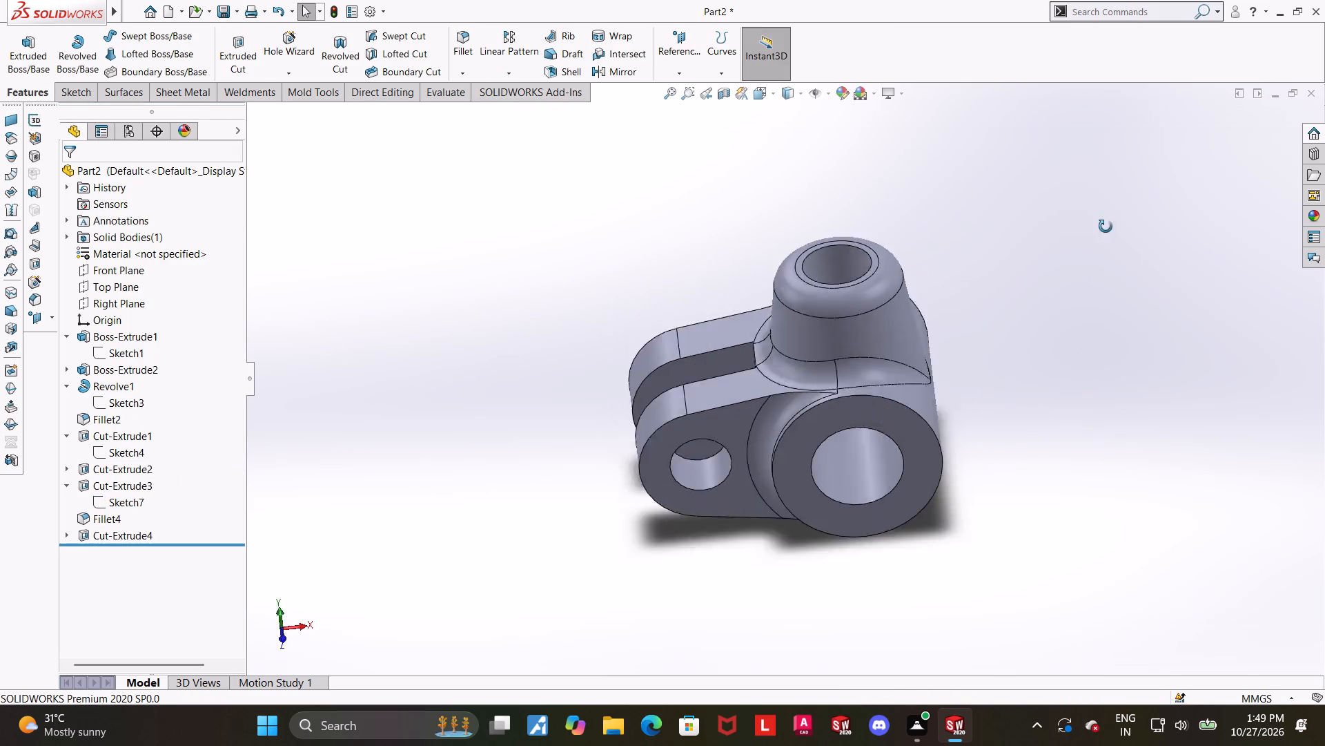
pyautogui.moveTo(1106, 227); pyautogui.dragTo(1171, 203, button='middle')
pyautogui.click(751, 93)
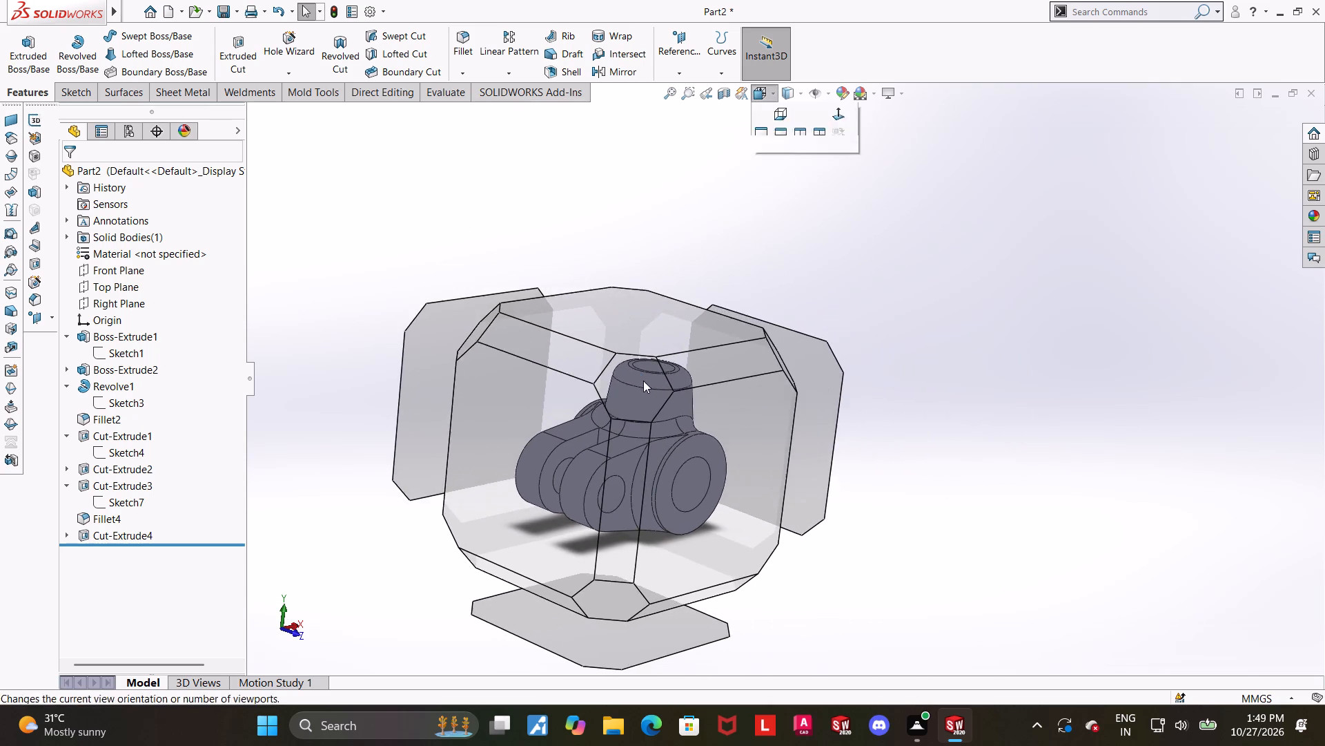
pyautogui.click(636, 379)
pyautogui.click(968, 428)
pyautogui.click(1135, 527)
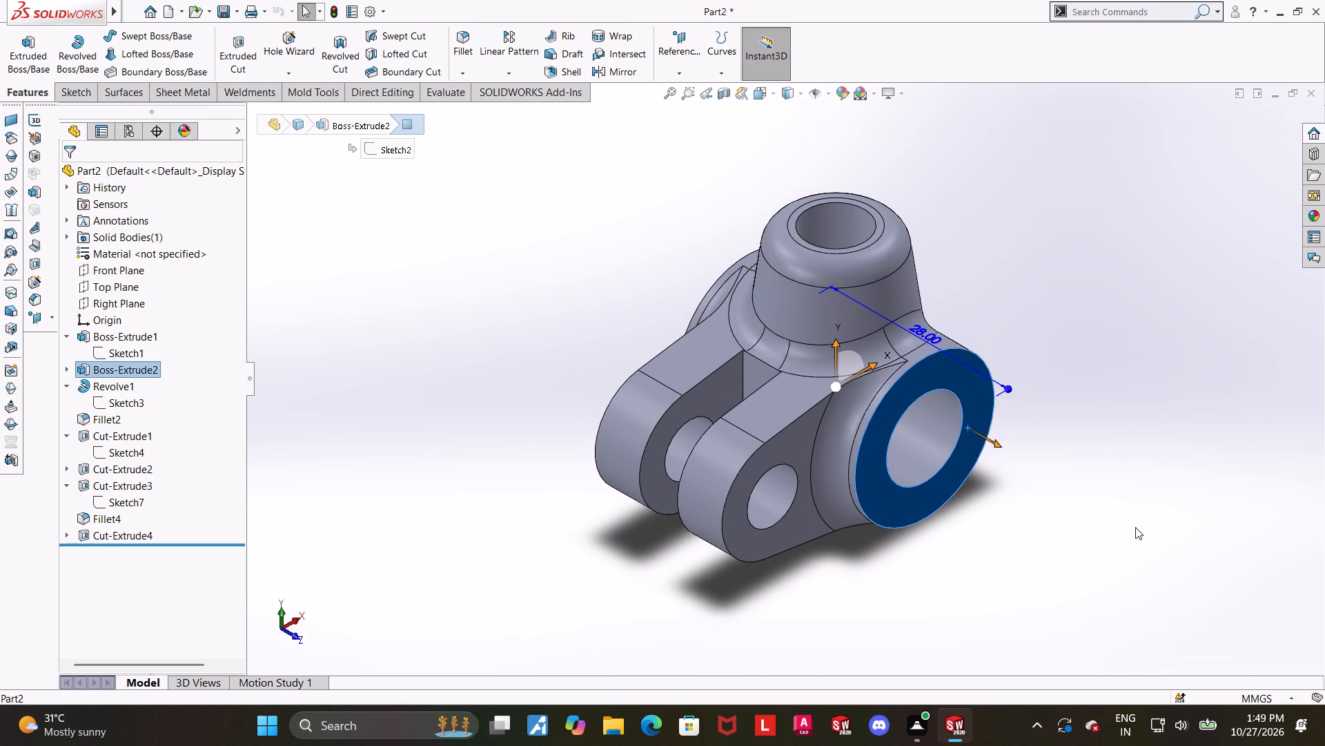
pyautogui.click(68, 486)
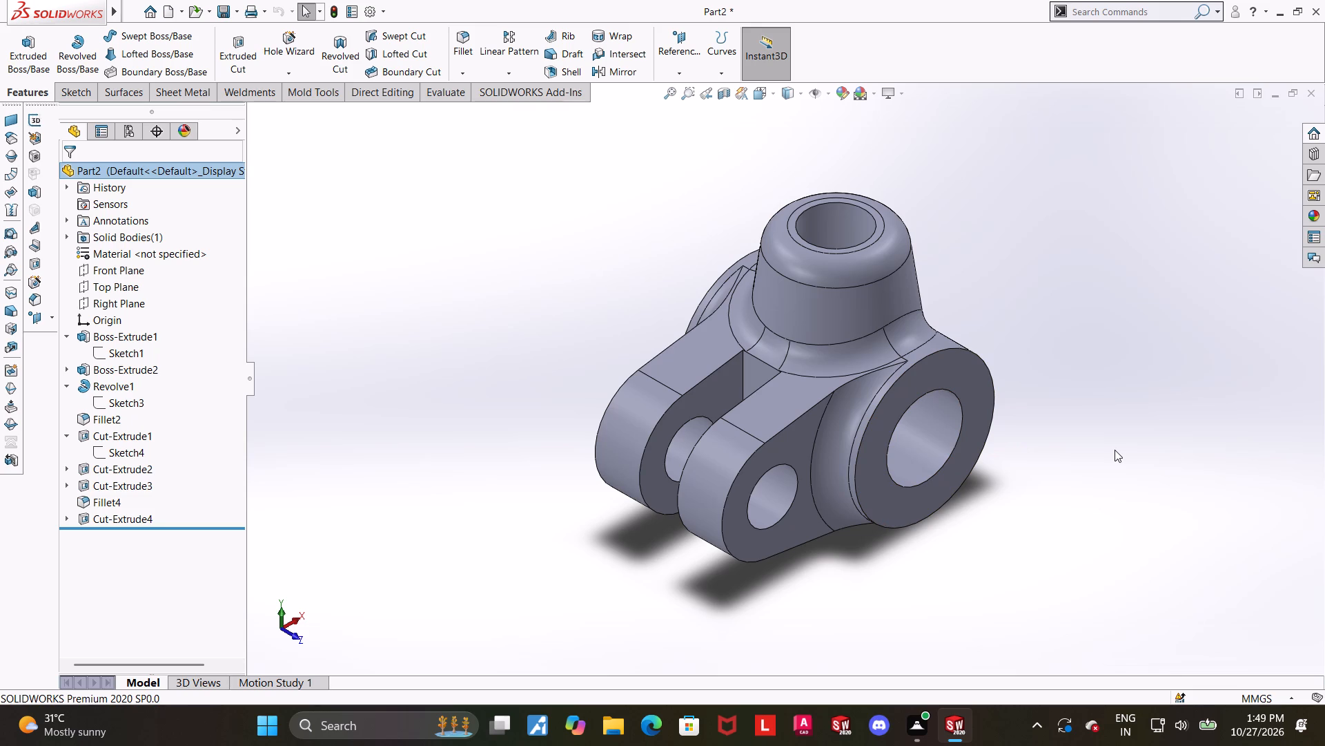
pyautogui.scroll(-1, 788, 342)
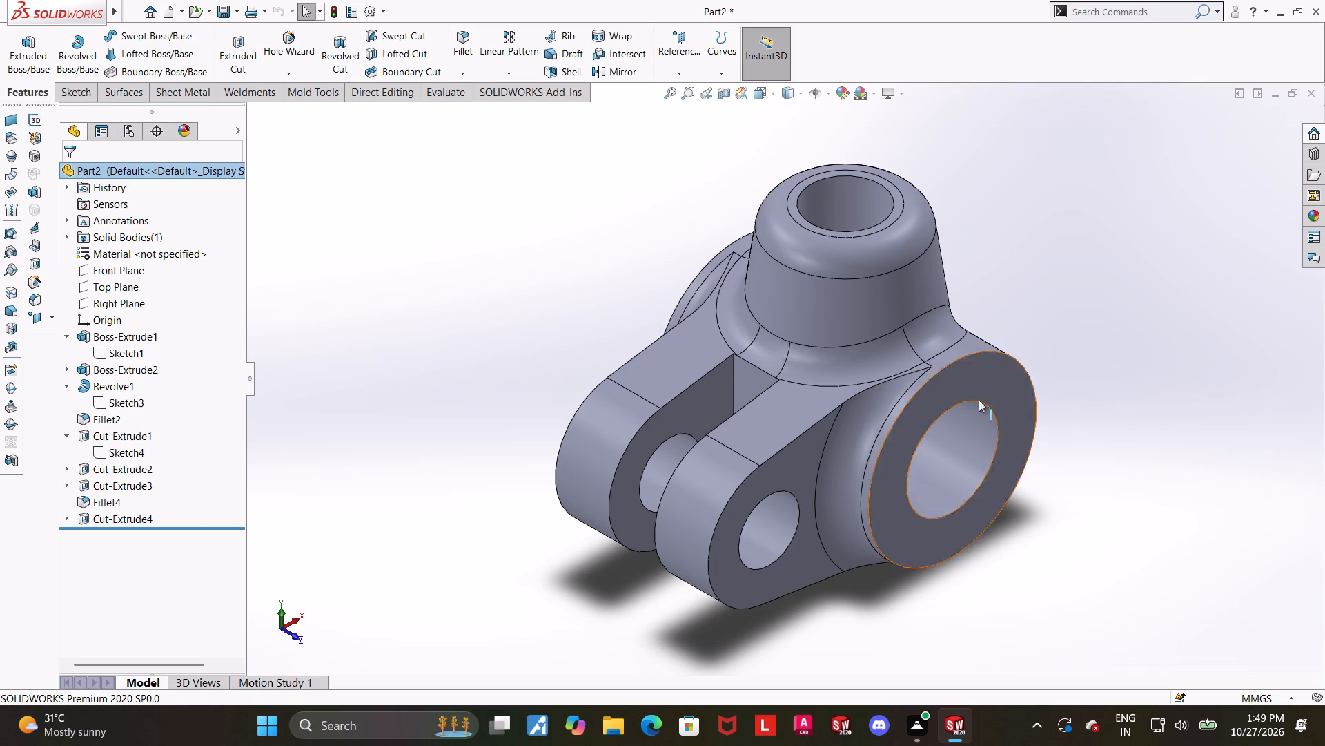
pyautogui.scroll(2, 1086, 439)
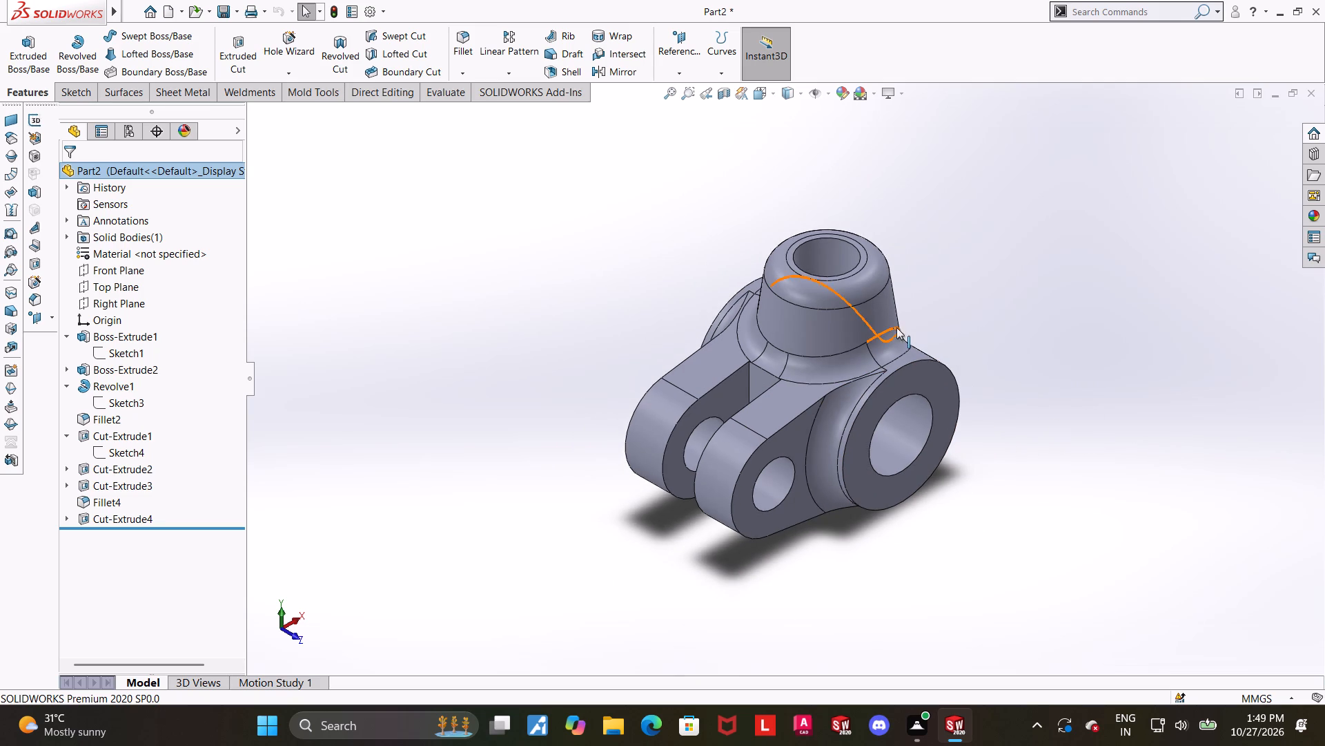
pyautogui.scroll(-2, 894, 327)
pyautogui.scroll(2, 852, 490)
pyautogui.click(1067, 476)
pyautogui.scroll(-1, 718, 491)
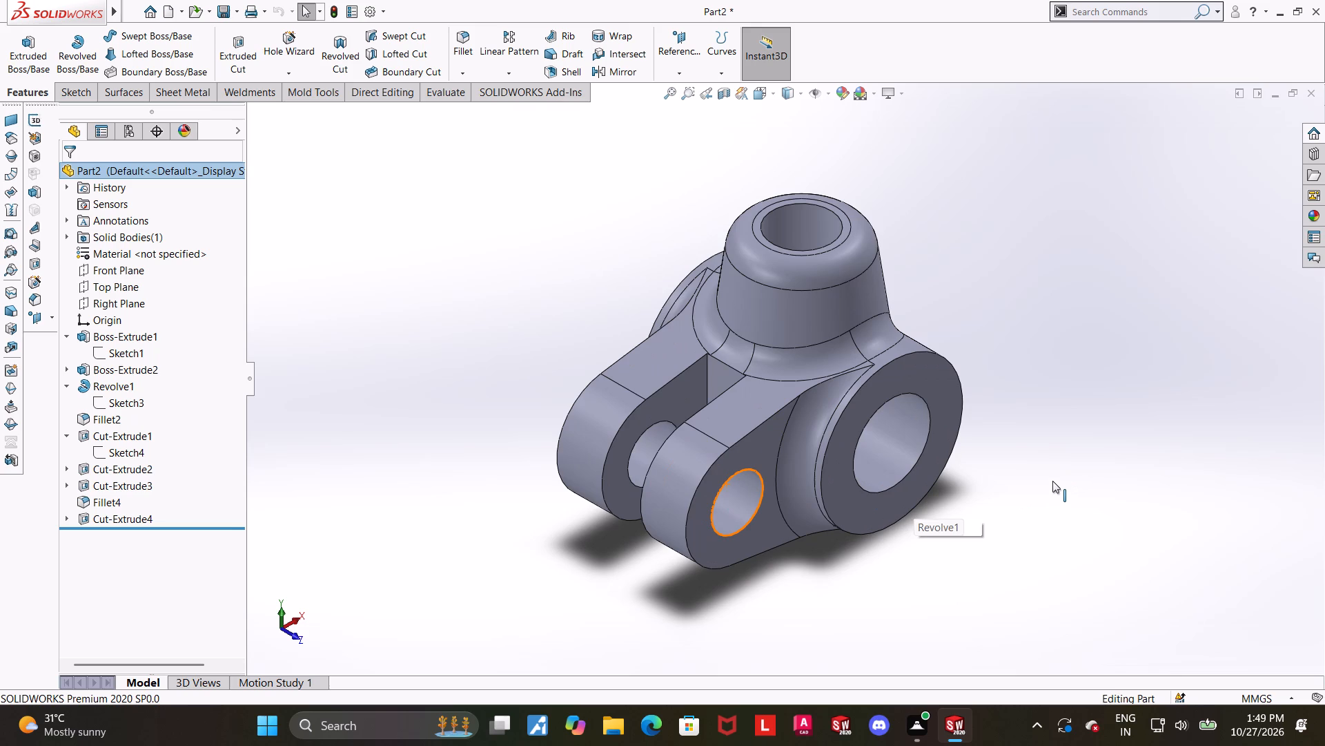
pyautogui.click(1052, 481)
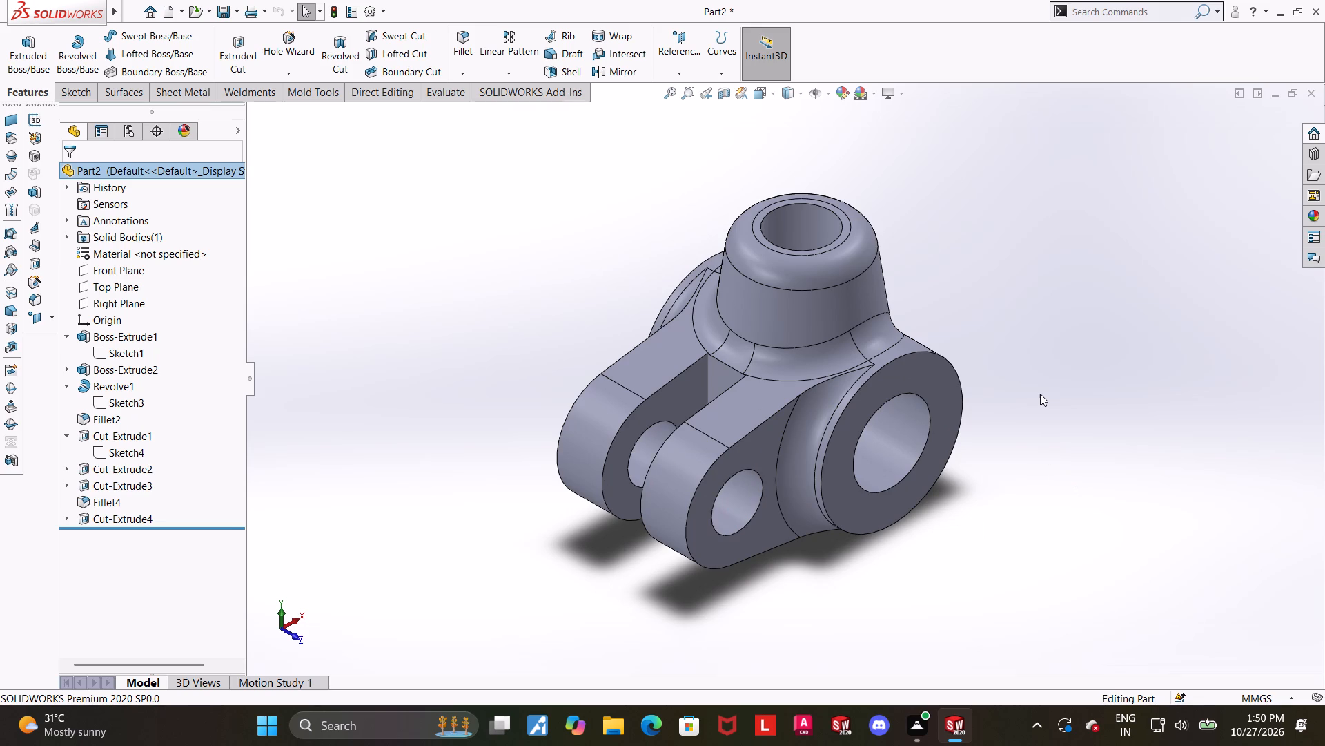
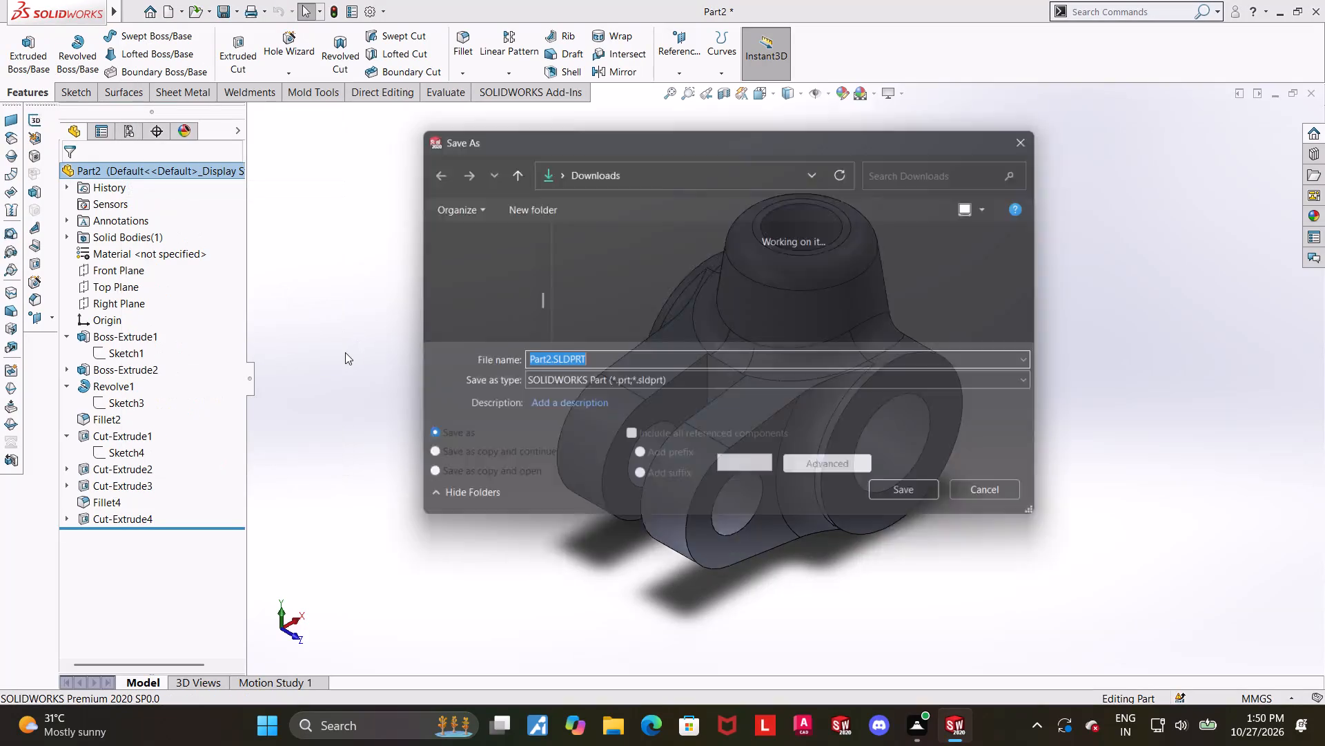
# Save the part as a SOLIDWORKS part file named "conical bell crank".
pyautogui.write('conical bell crank')
pyautogui.press('Return')
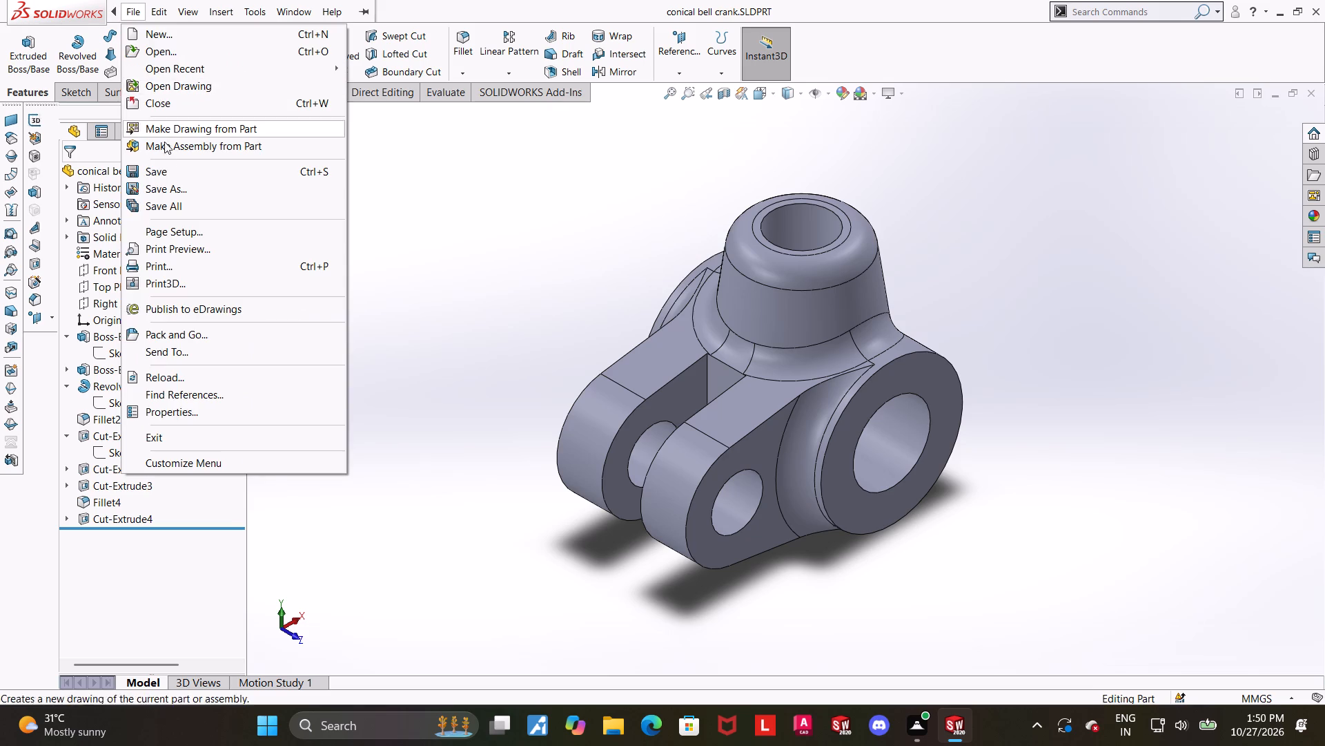
# Save a copy of the conical bell crank part in Adobe Portable Document Format (*.pdf).
pyautogui.click(173, 186)
pyautogui.click(649, 389)
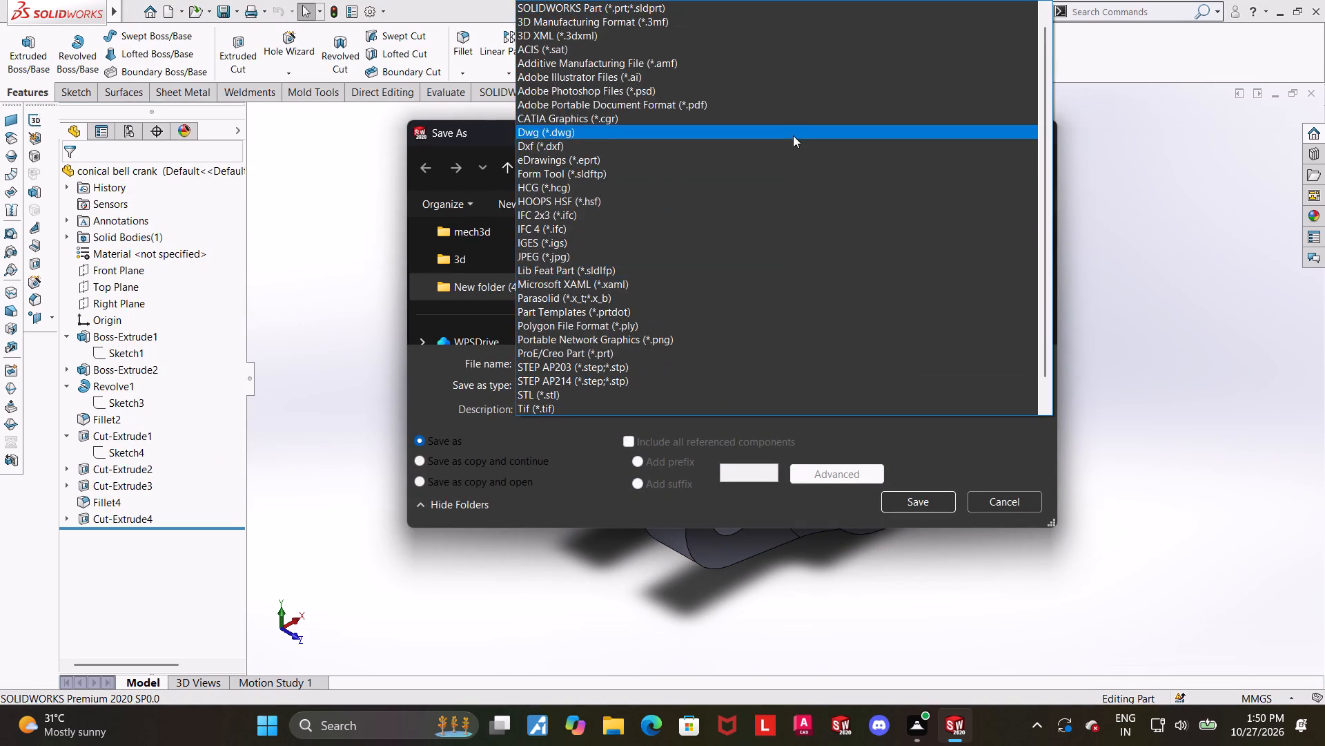
pyautogui.click(786, 104)
pyautogui.click(916, 525)
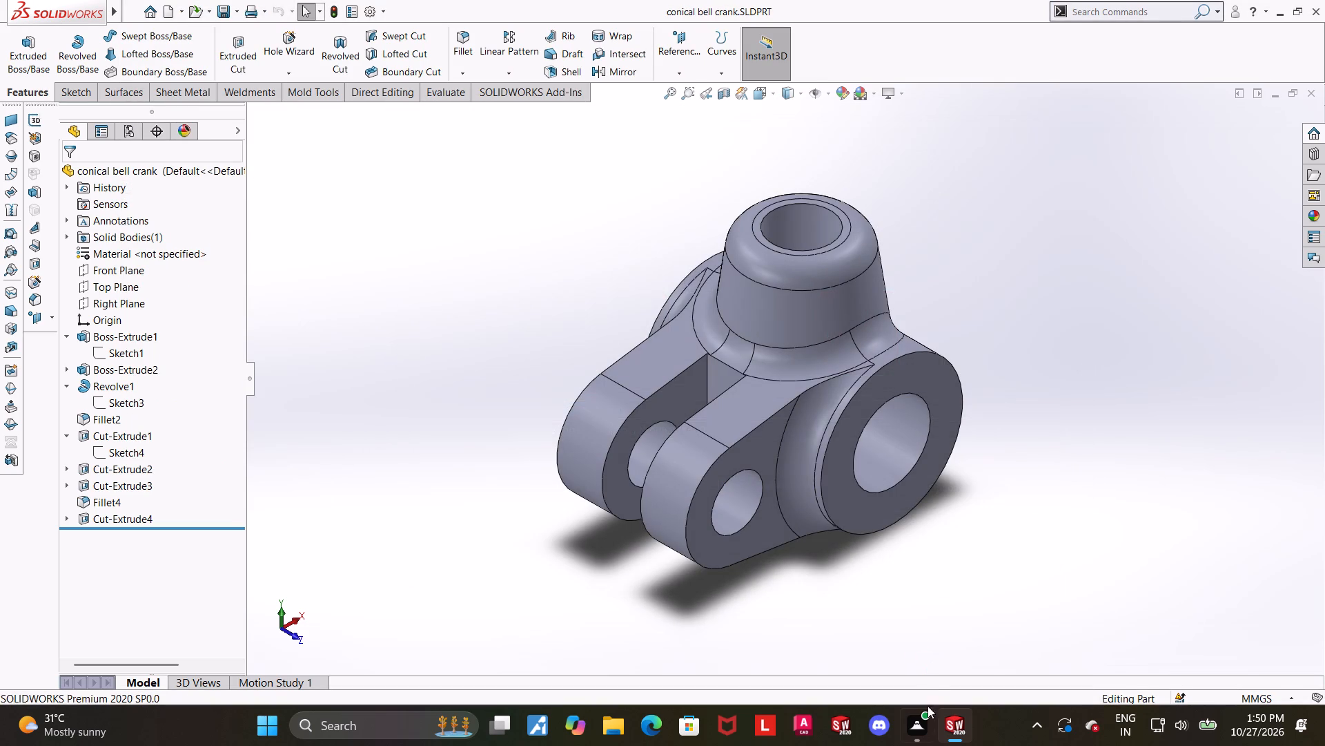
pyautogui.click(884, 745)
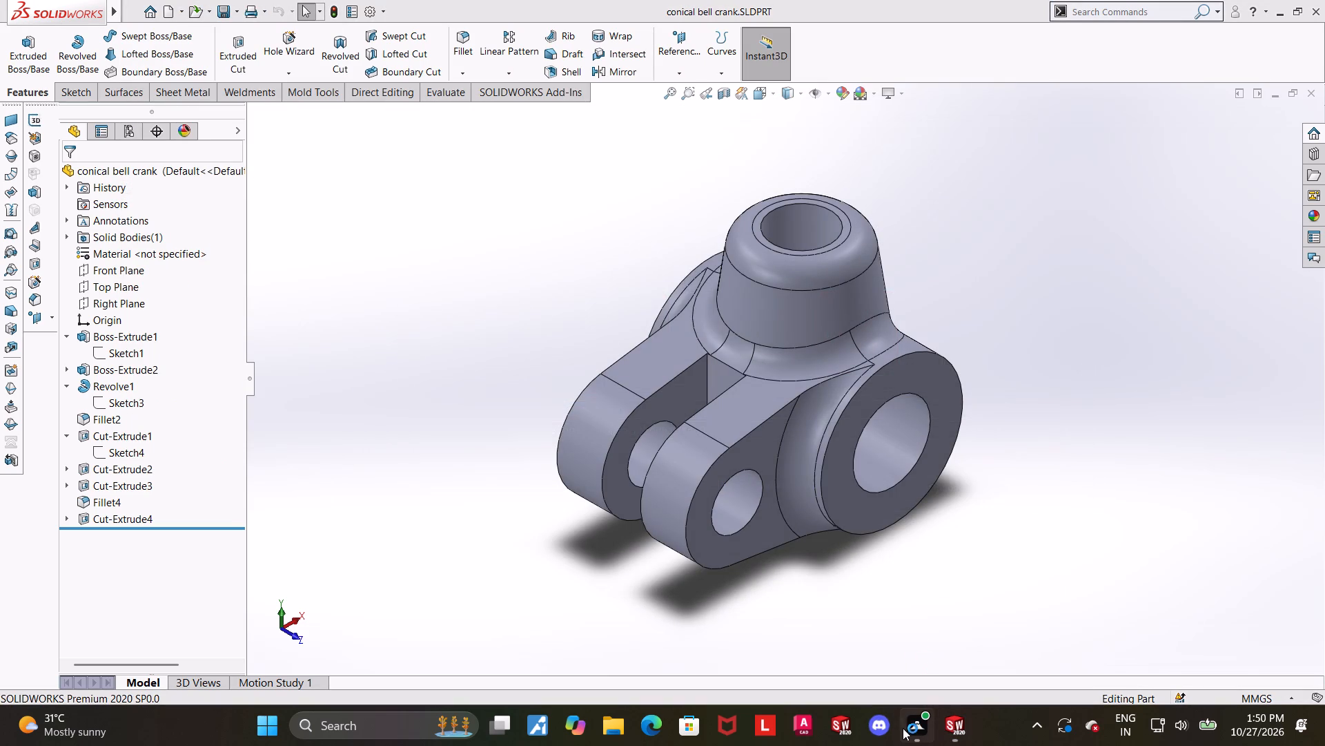